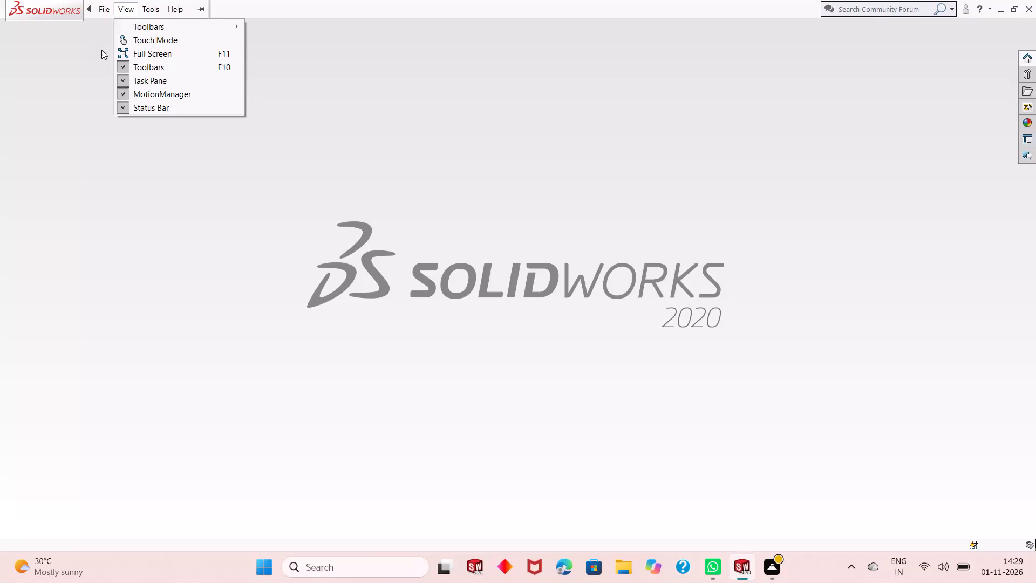
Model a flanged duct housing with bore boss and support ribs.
Create a new part document.
left_click(77, 80)
left_click(133, 12)
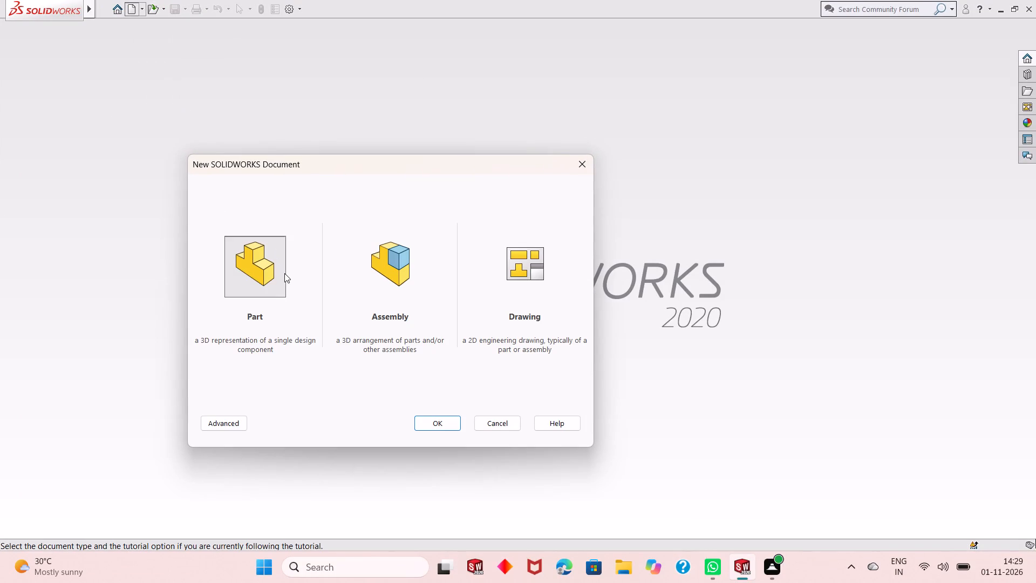
double_click(274, 288)
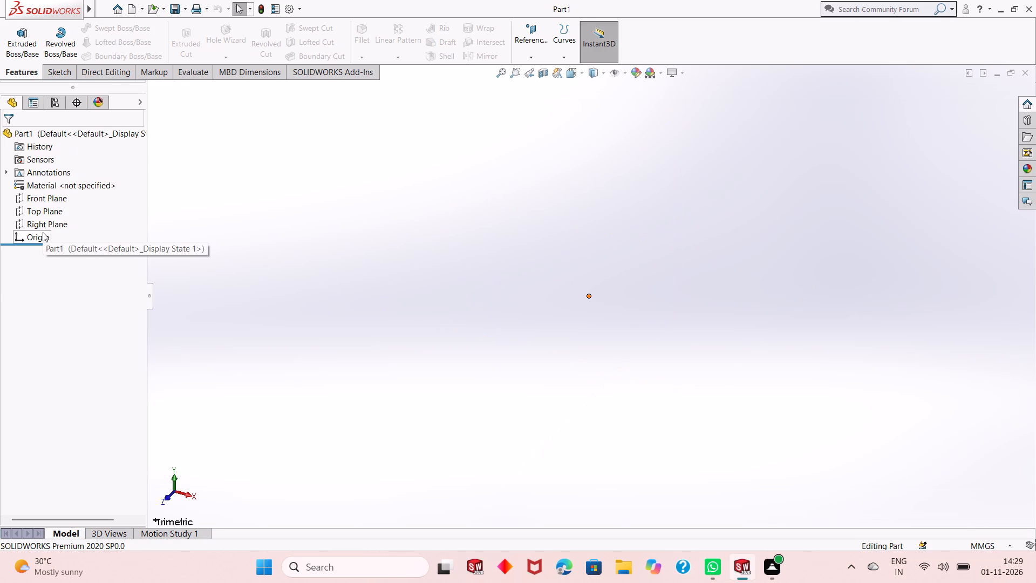
Sketch a center rectangle about 226 by 81 mm on the Top Plane, centred on the origin.
left_click(43, 211)
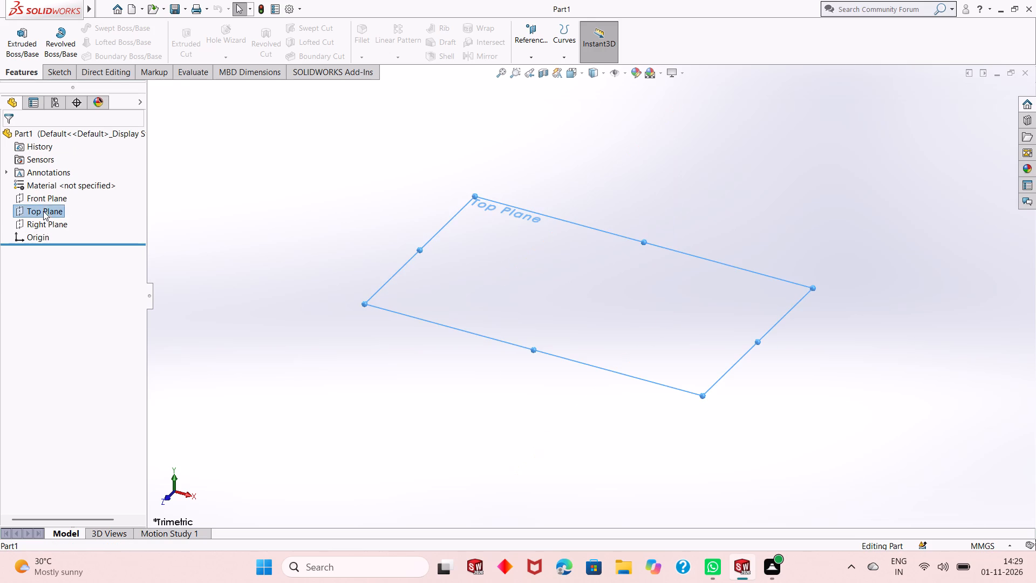
left_click(51, 201)
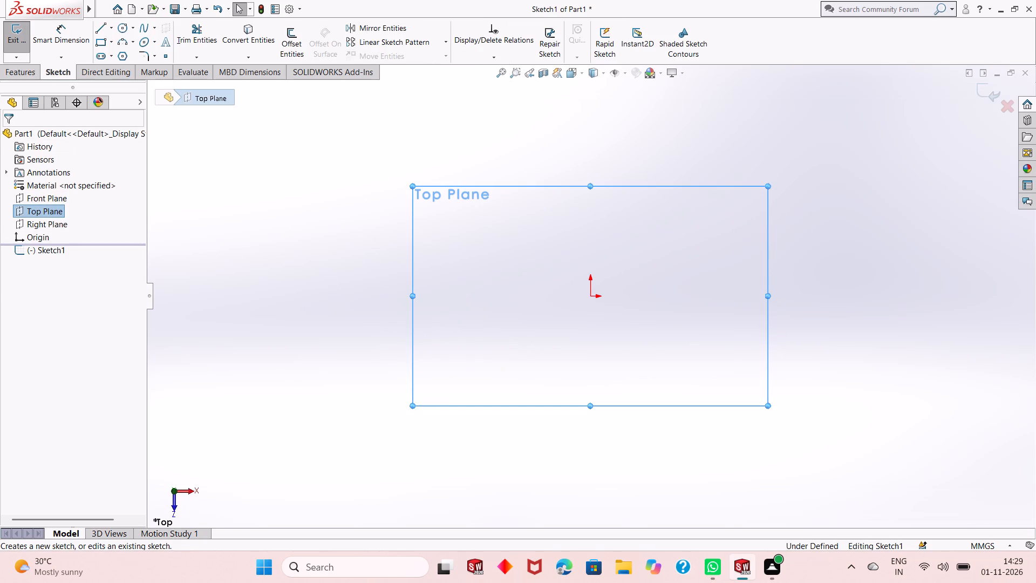
left_click(109, 44)
left_click(119, 71)
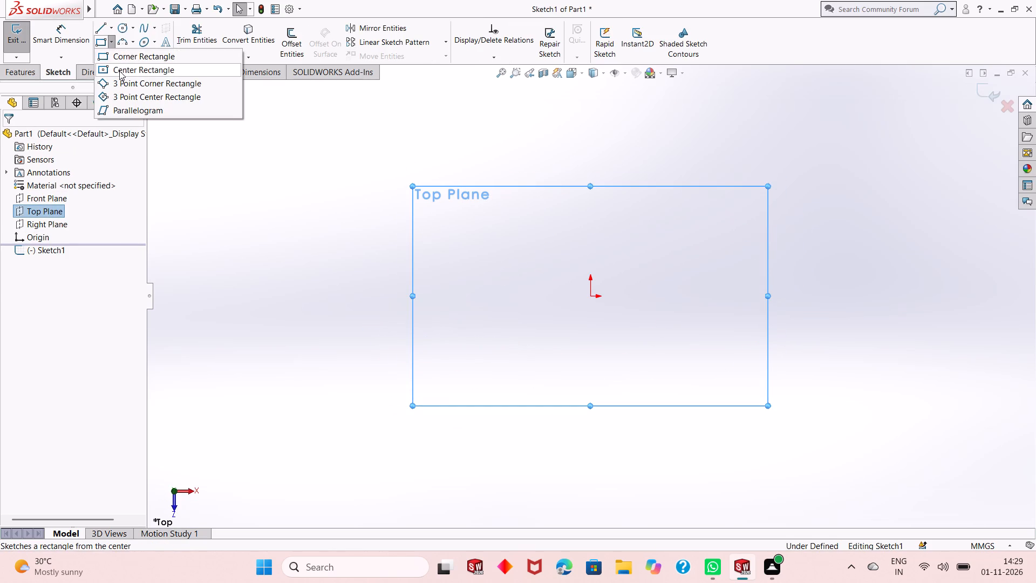
left_click(589, 297)
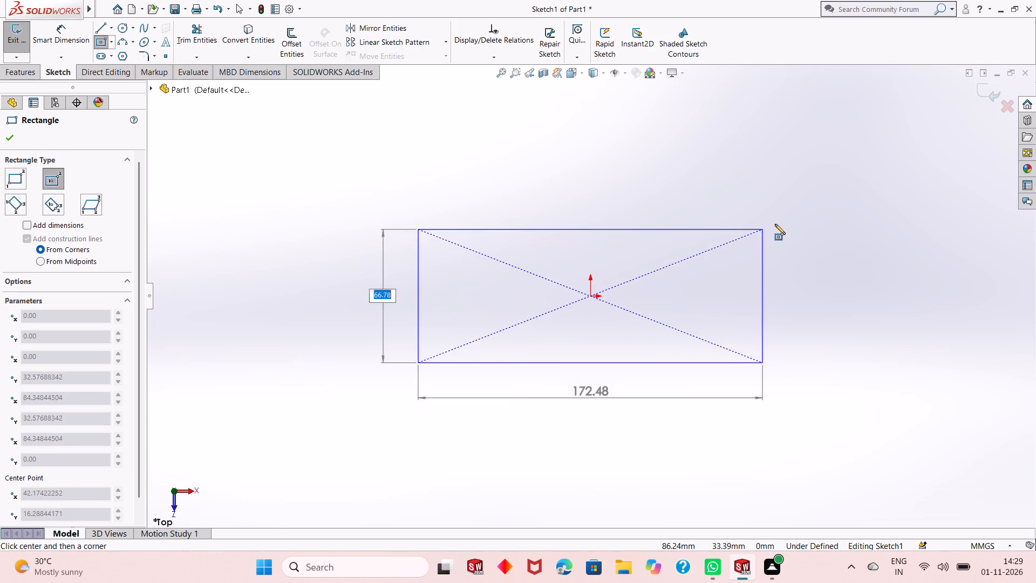
left_click(816, 215)
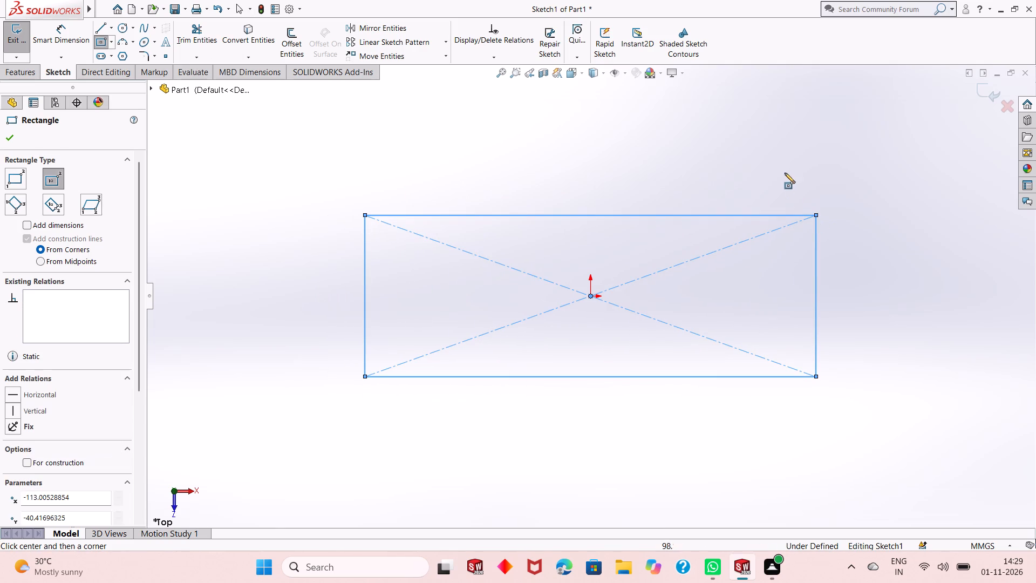
right_click(781, 162)
left_click(814, 168)
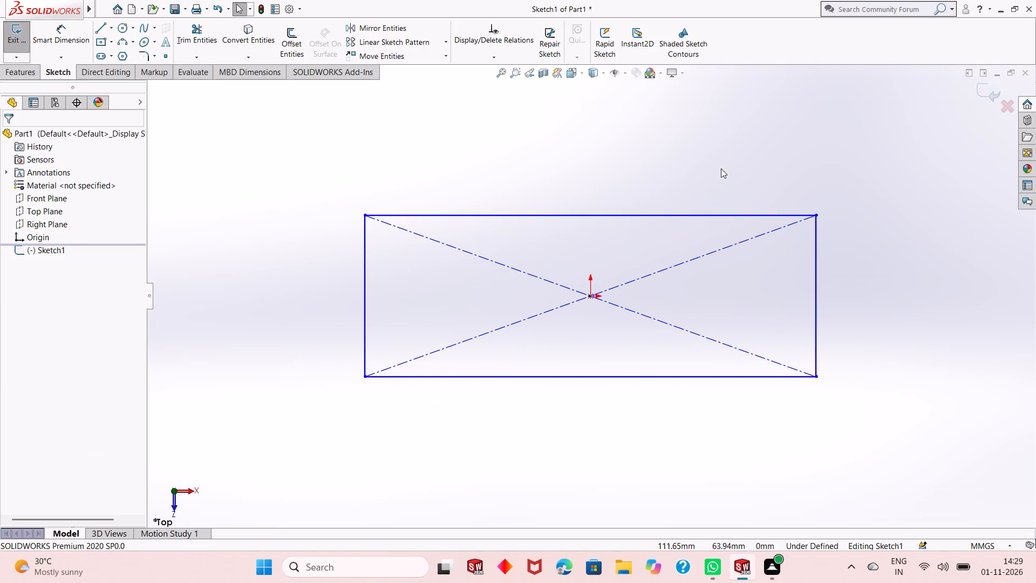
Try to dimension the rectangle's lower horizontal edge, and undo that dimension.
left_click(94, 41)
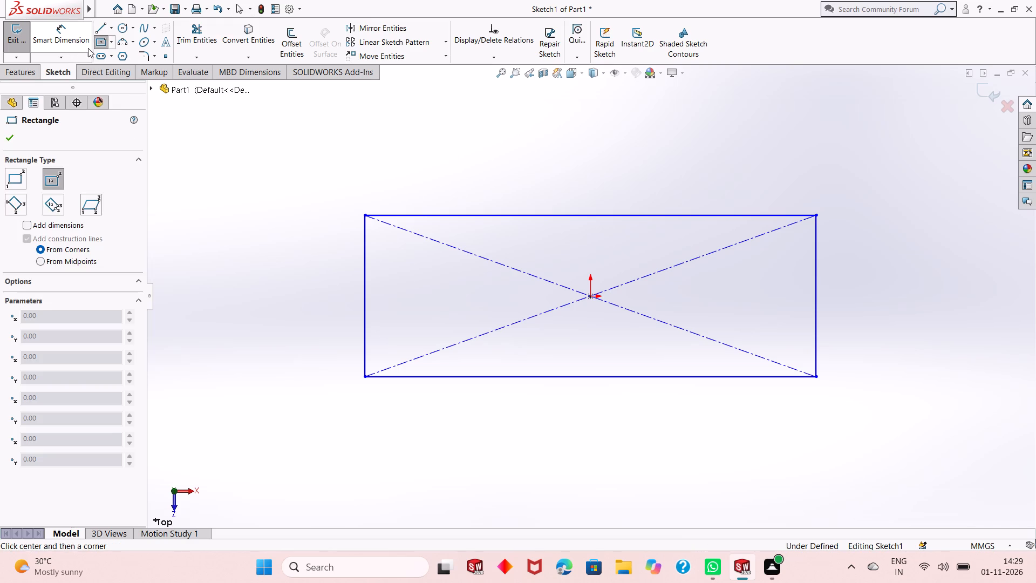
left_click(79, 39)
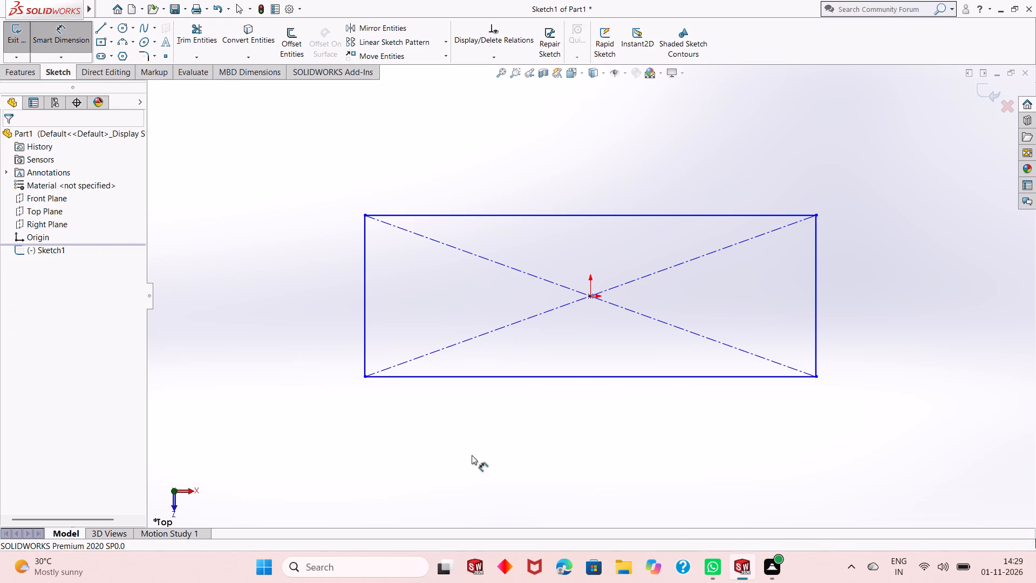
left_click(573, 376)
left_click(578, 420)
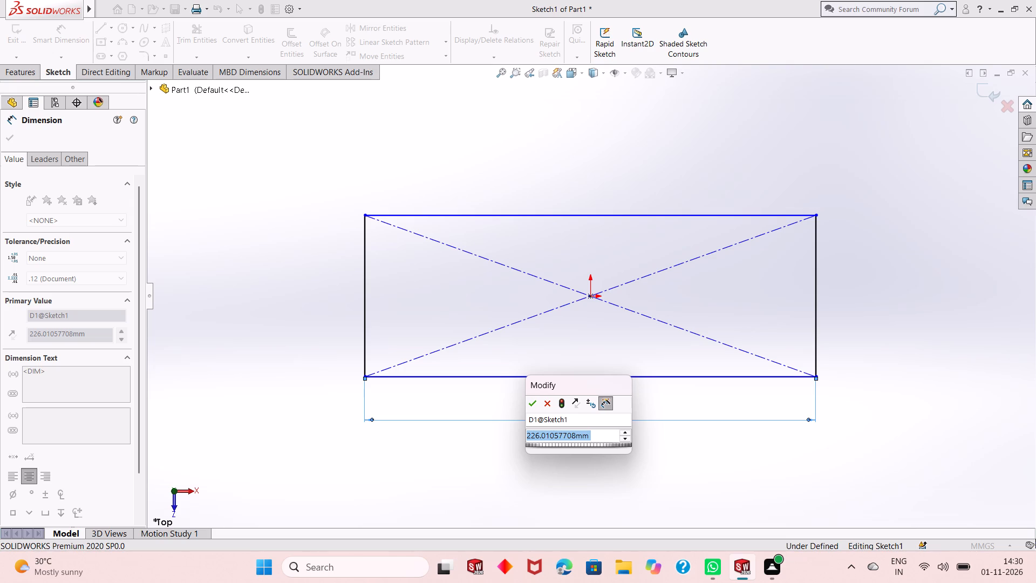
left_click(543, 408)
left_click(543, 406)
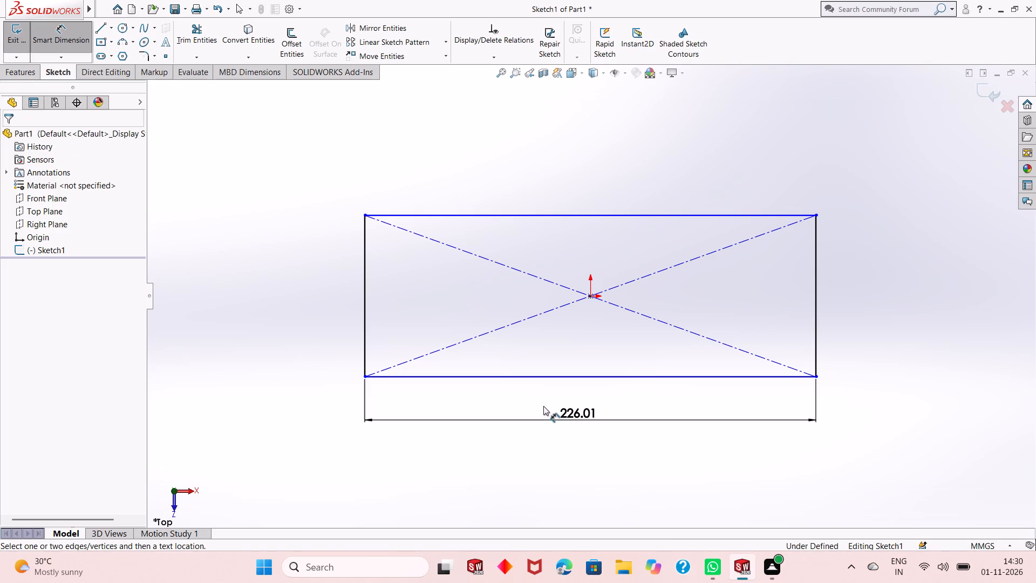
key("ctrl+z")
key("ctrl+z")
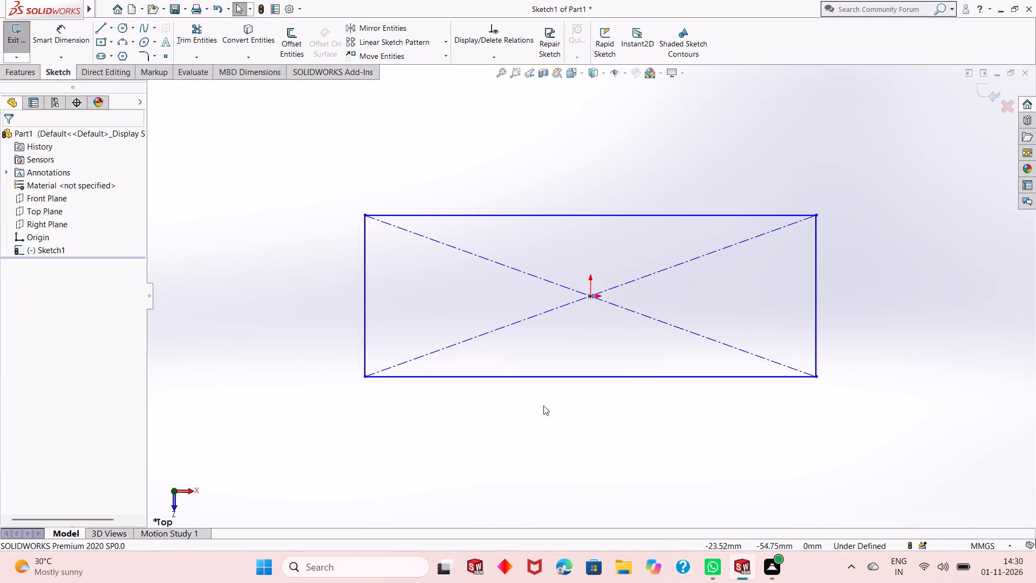
Dimension the rectangle's vertical side as 90 mm.
left_click(47, 46)
left_click(364, 272)
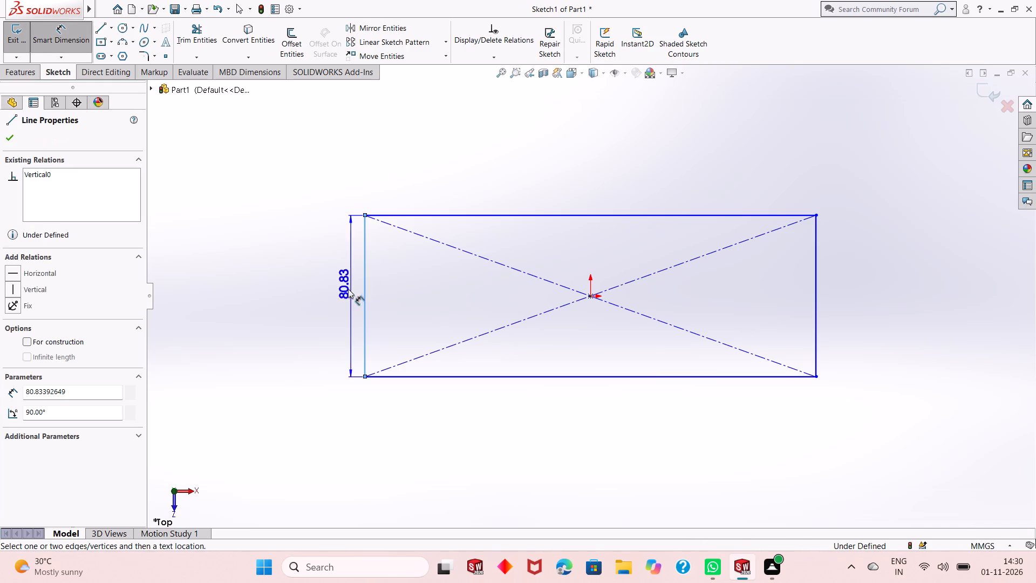
left_click(315, 318)
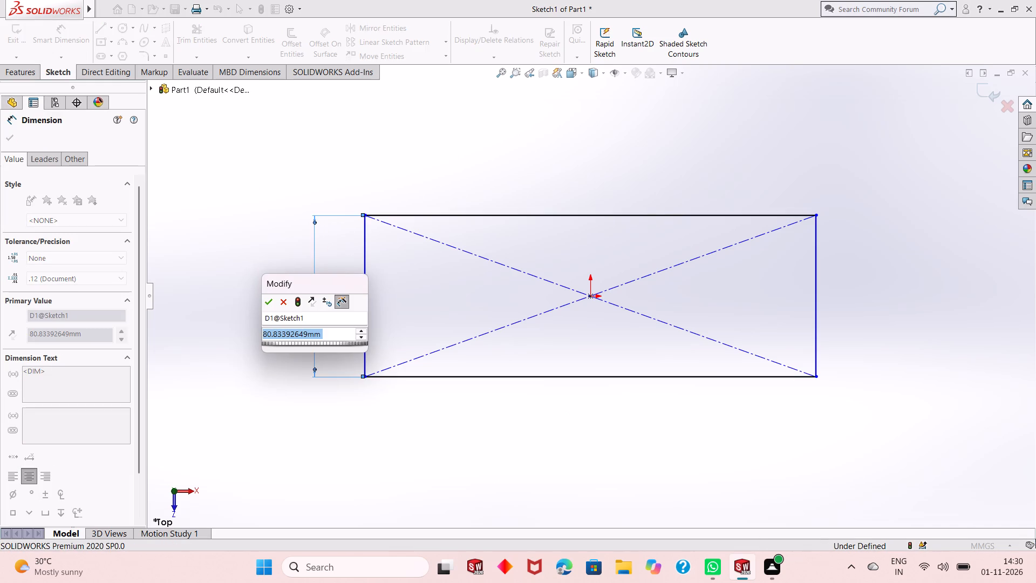
type("90")
key("Return")
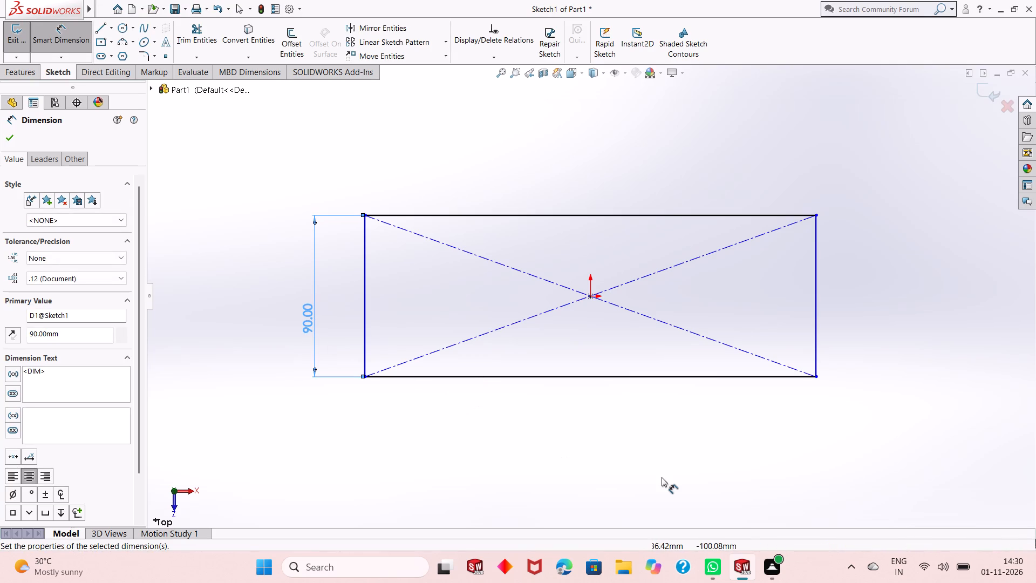
Dimension the rectangle's horizontal side as the sum 130+40+5, giving 175 mm, and finish dimensioning.
left_click(591, 378)
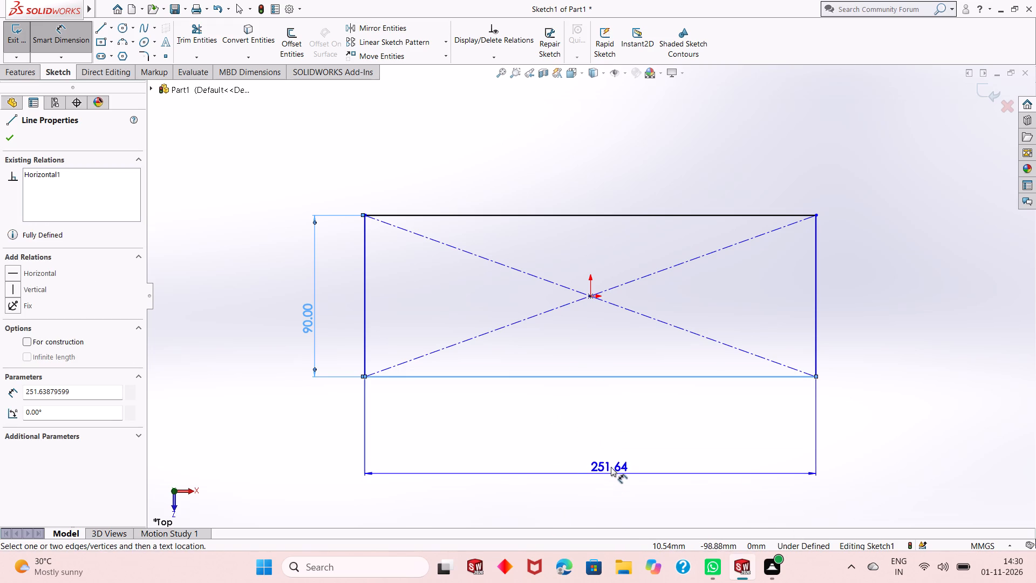
left_click(615, 451)
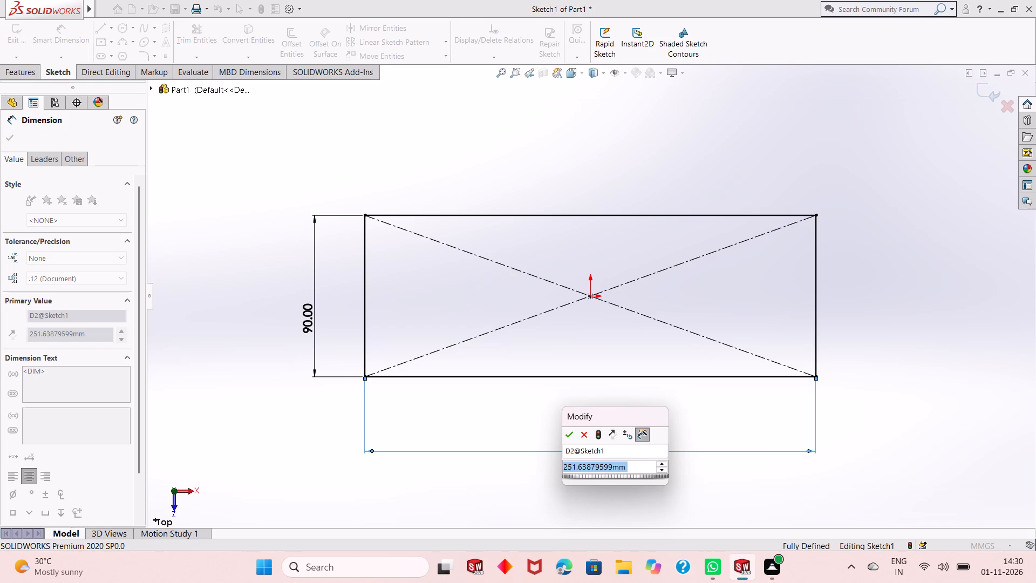
type("30")
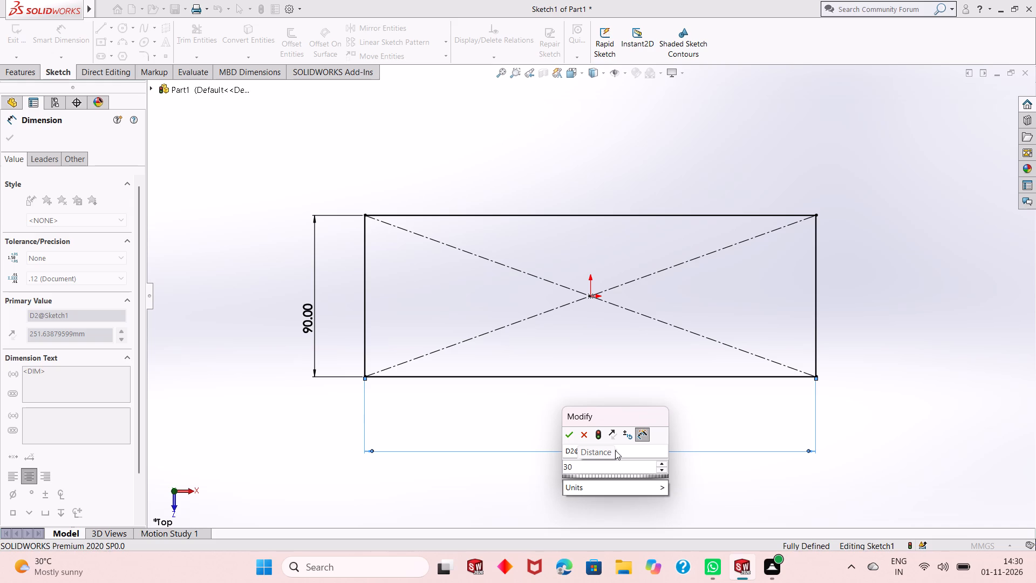
key("plus")
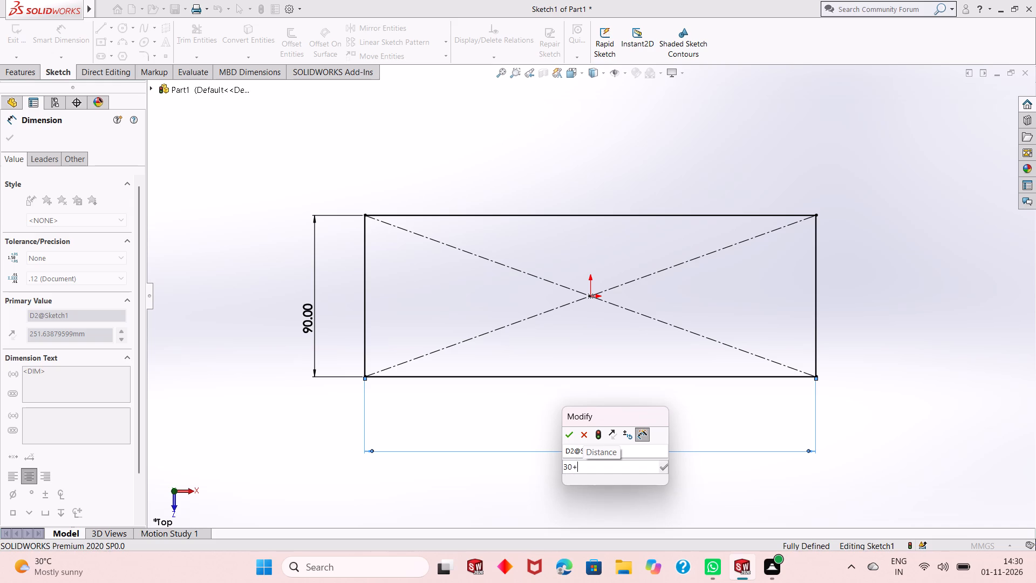
type("85")
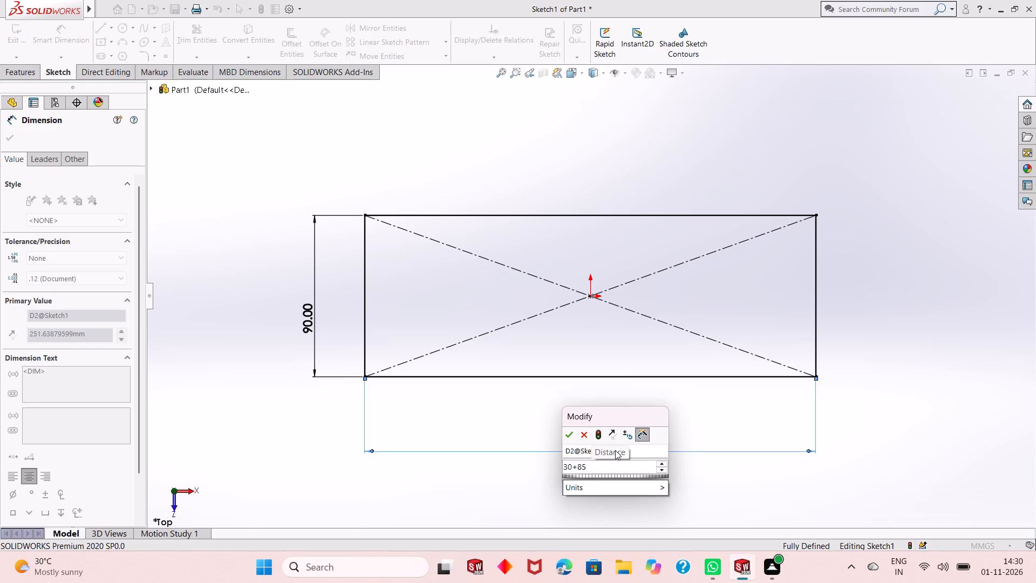
key("plus")
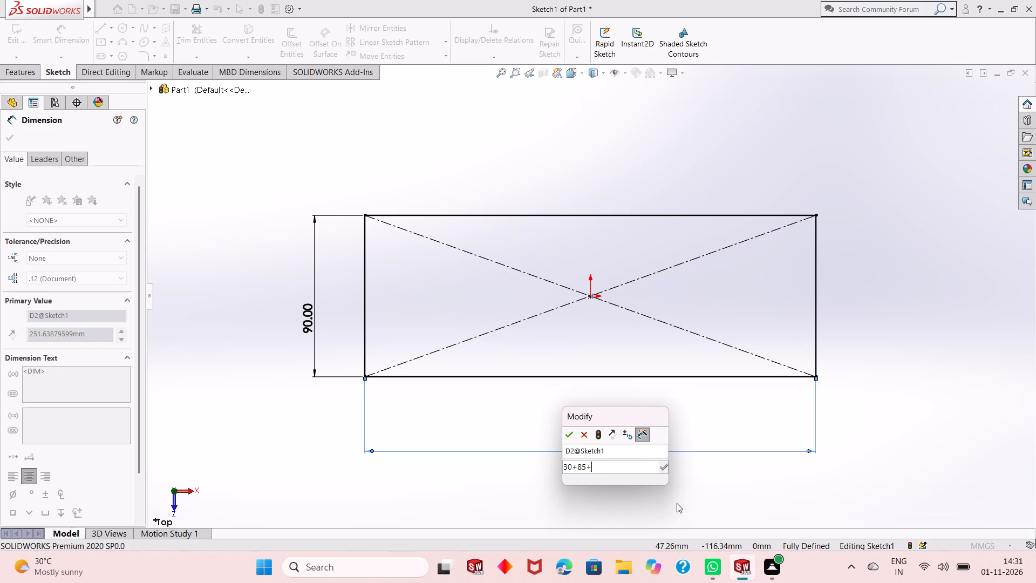
scroll(660, 492, "up", 2)
scroll(602, 340, "up", 4)
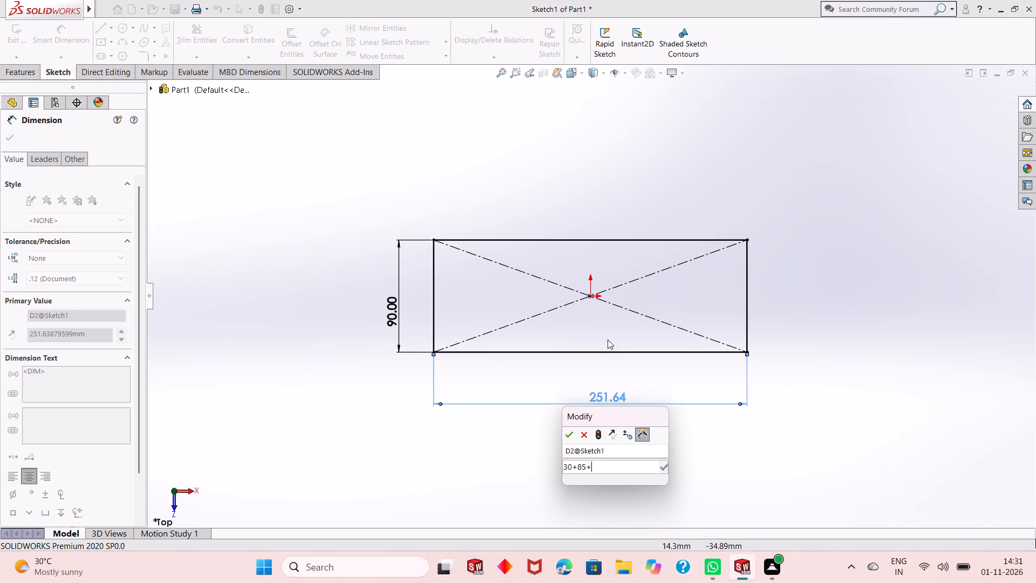
scroll(605, 341, "down", 1)
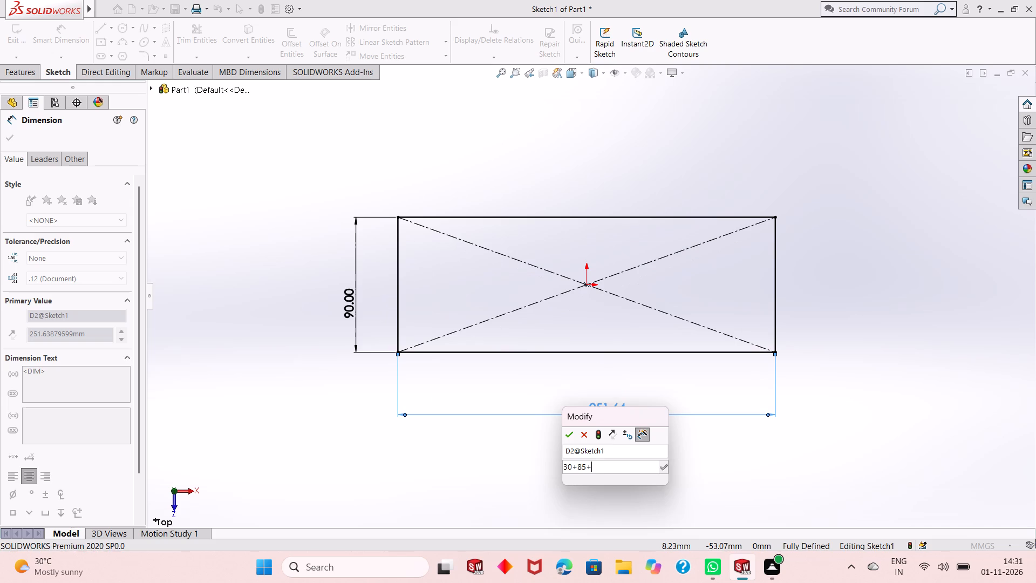
key("BackSpace")
key("BackSpace")
key("BackSpace")
key("BackSpace")
key("BackSpace")
key("BackSpace")
key("BackSpace")
type("130")
key("plus")
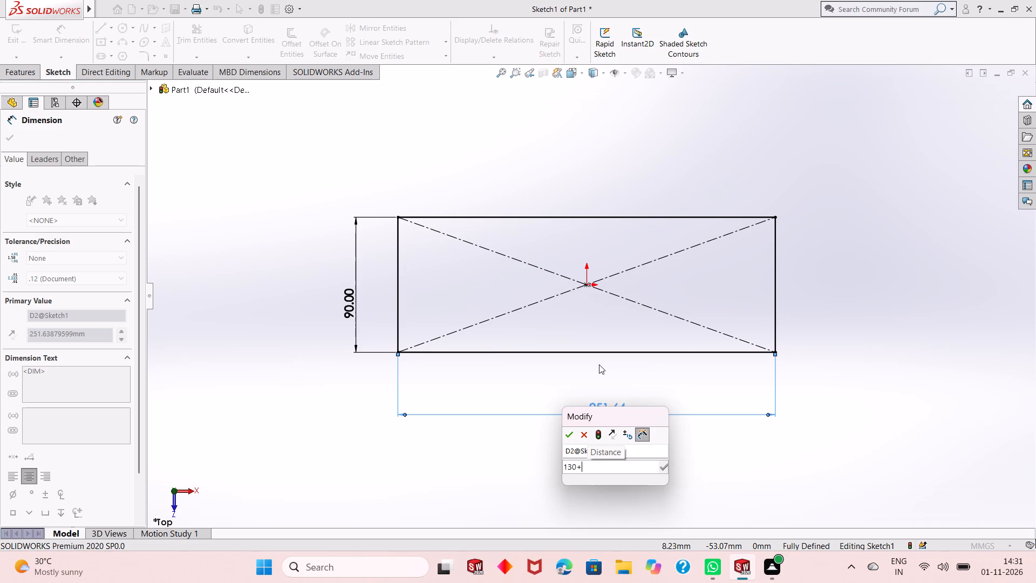
key("4")
key("0")
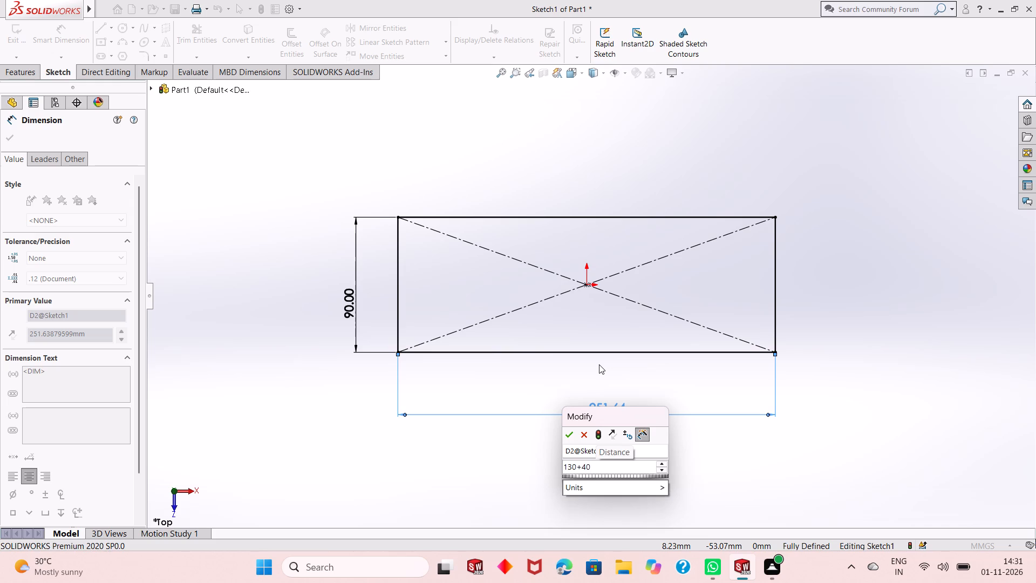
key("plus")
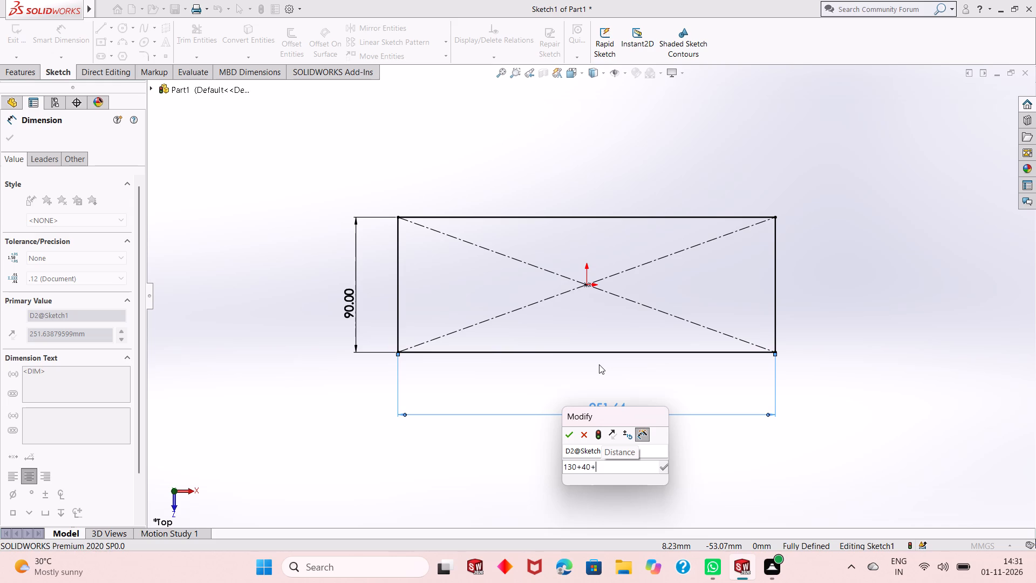
key("5")
key("Return")
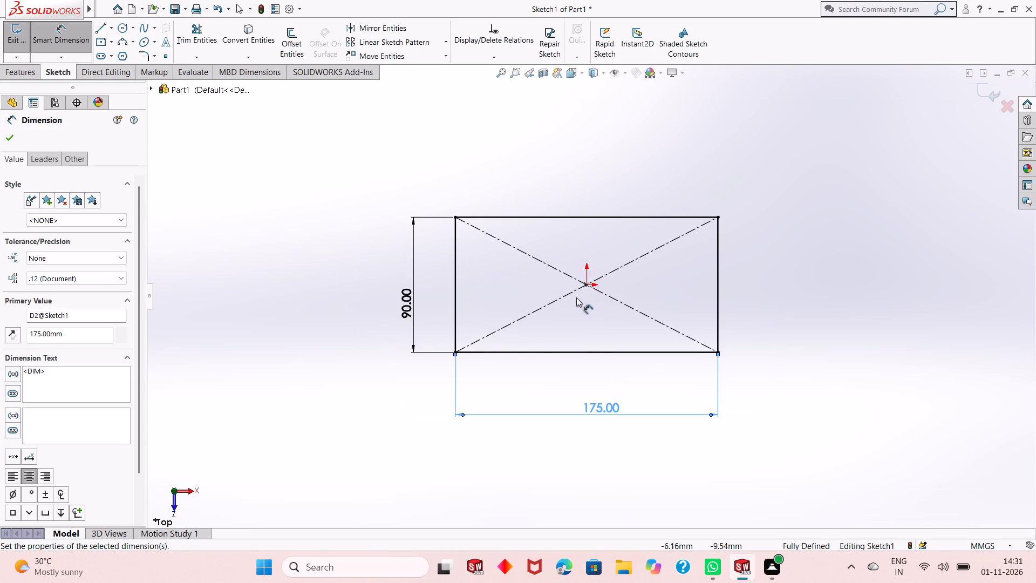
scroll(577, 306, "down", 3)
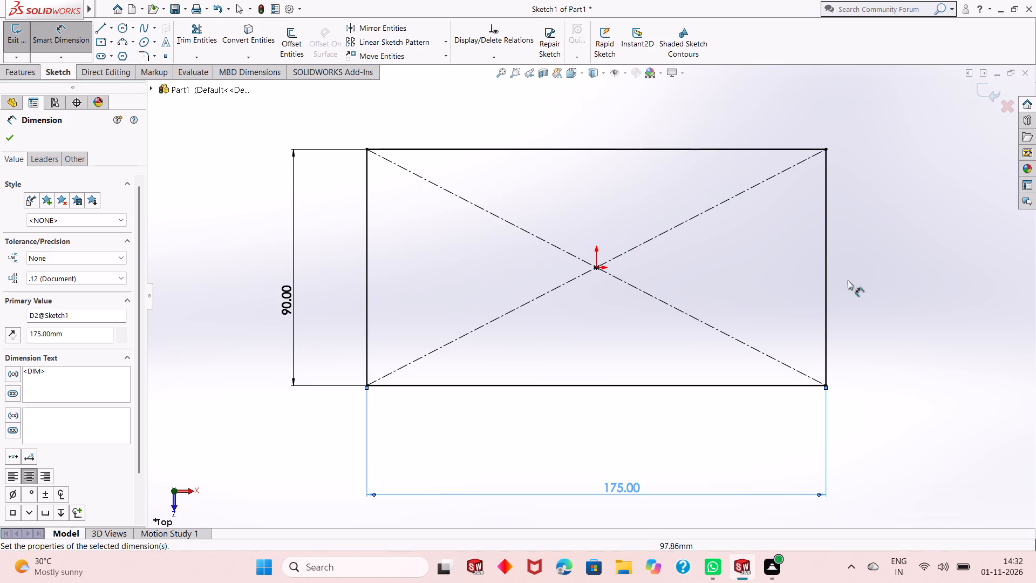
scroll(473, 291, "up", 2)
left_click(13, 139)
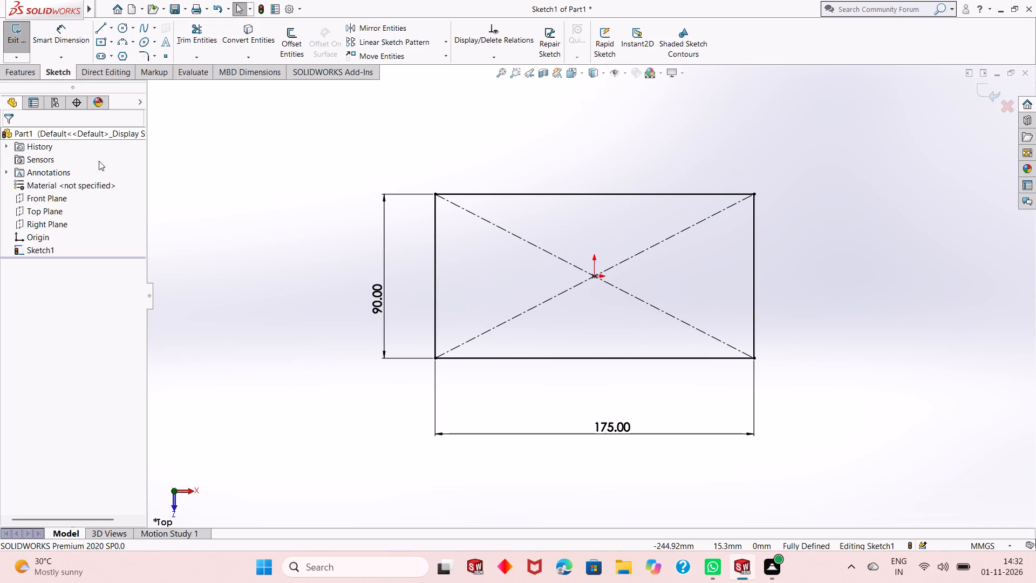
Extrude the rectangle sketch as a blind boss 10 mm deep.
left_click(21, 77)
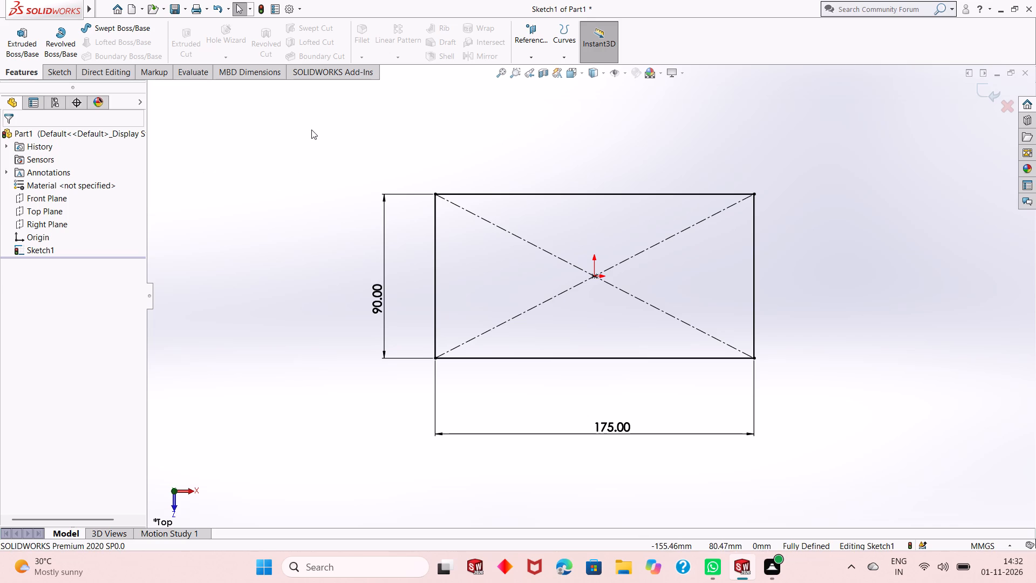
left_click(16, 51)
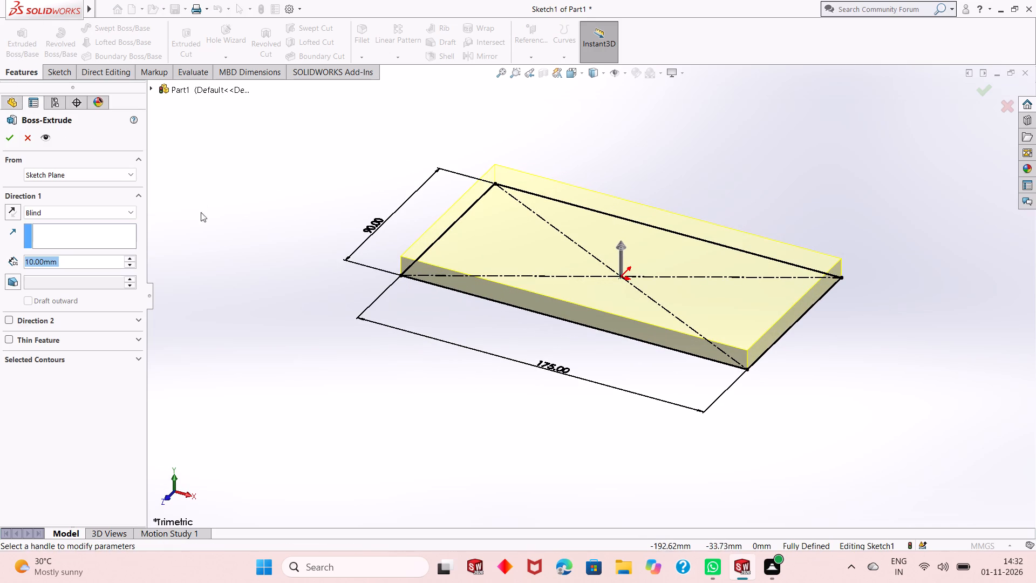
left_click(12, 143)
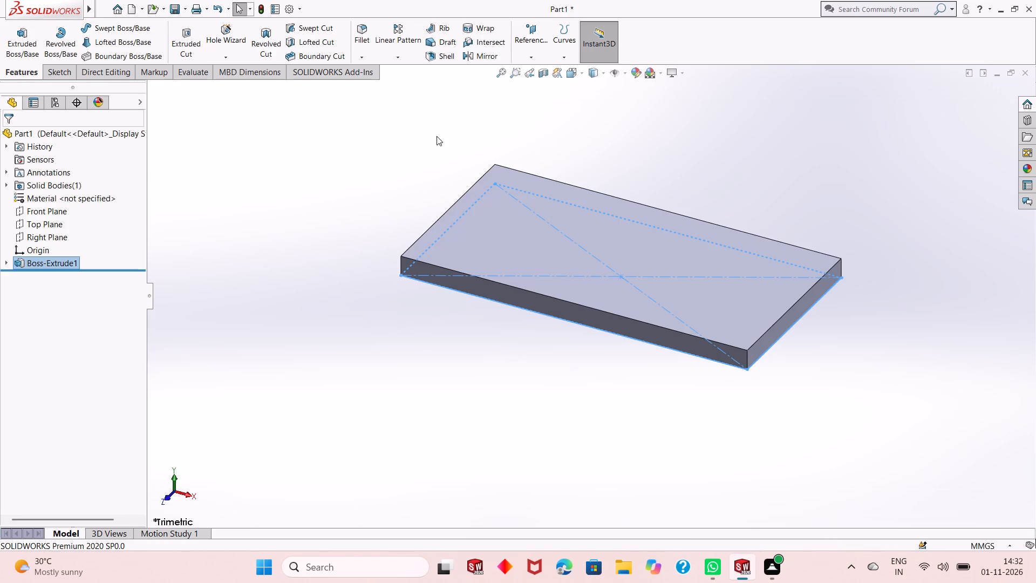
left_click(567, 159)
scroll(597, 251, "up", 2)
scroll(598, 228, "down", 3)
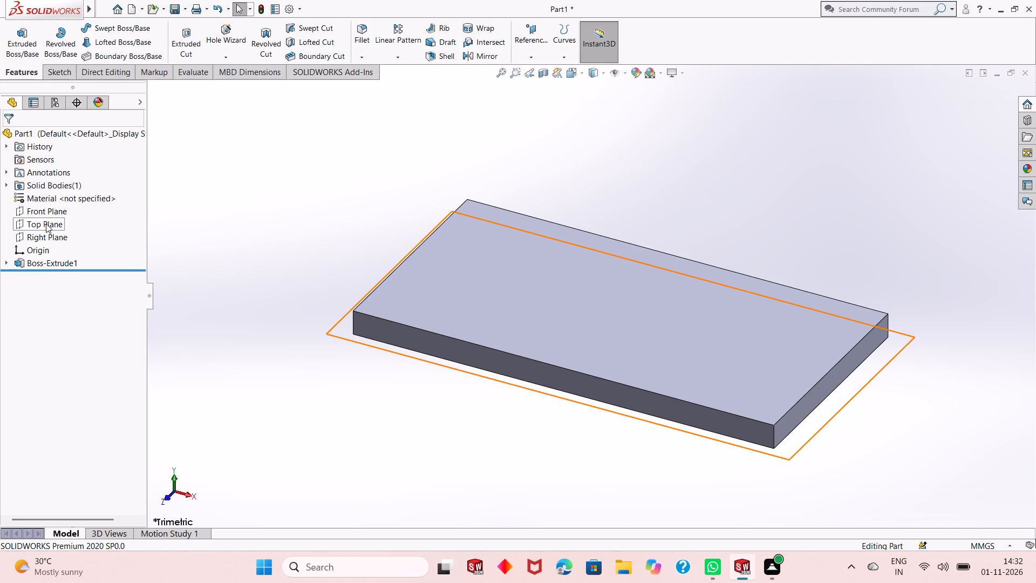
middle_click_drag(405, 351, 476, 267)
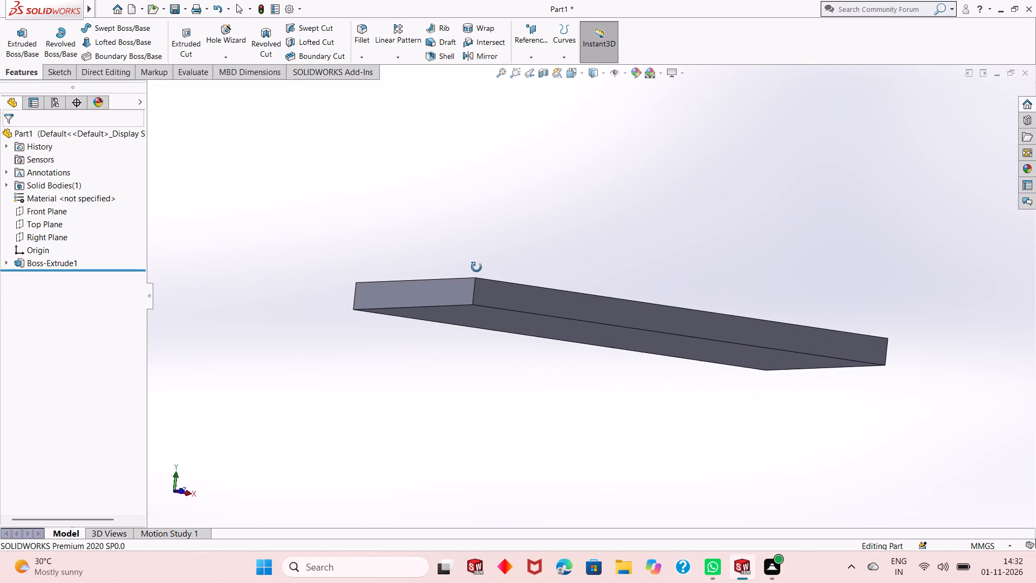
Start a new sketch on the Front Plane and view that plane face-on.
middle_click_drag(476, 267, 351, 316)
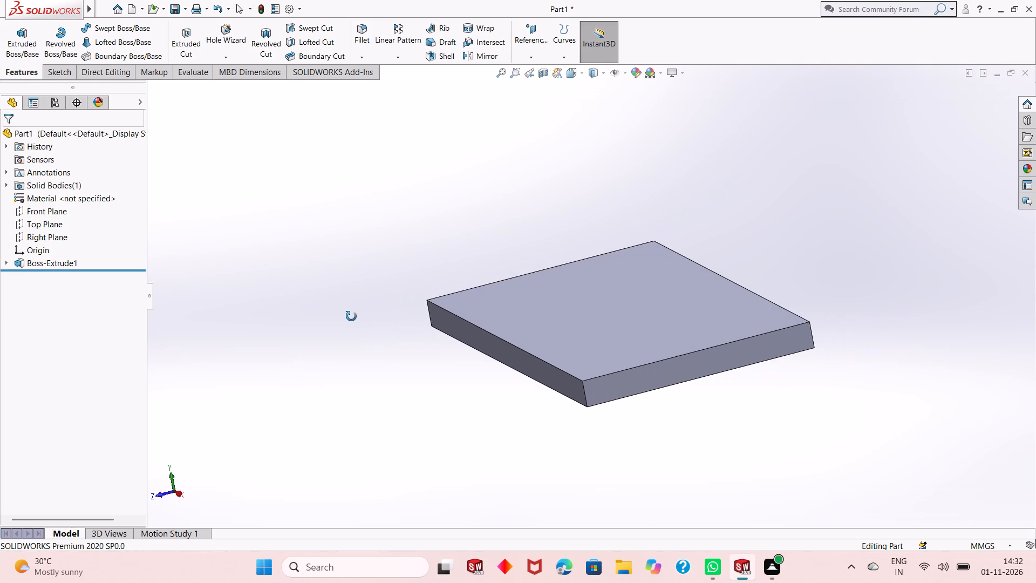
middle_click_drag(351, 316, 407, 273)
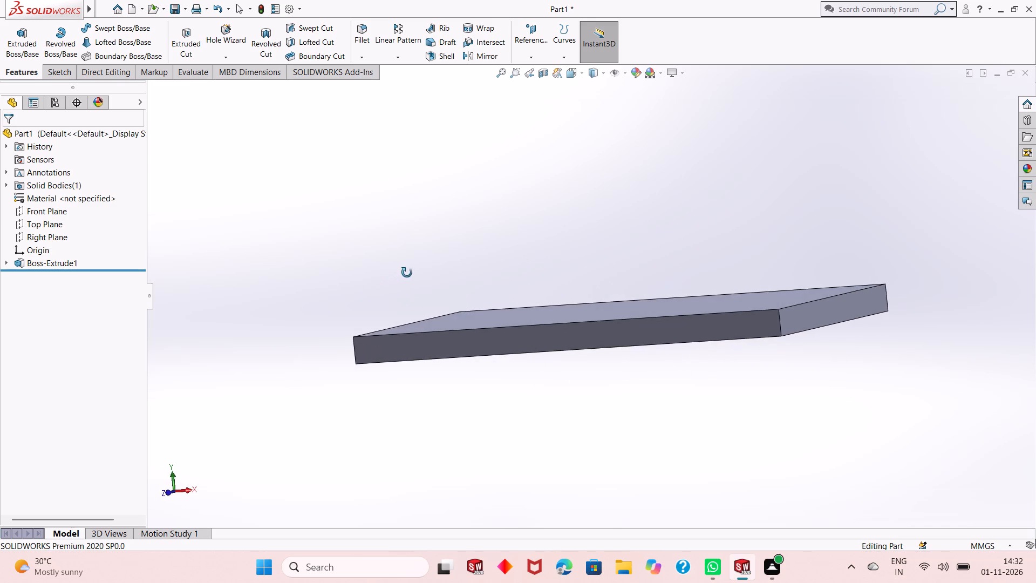
middle_click_drag(407, 273, 420, 284)
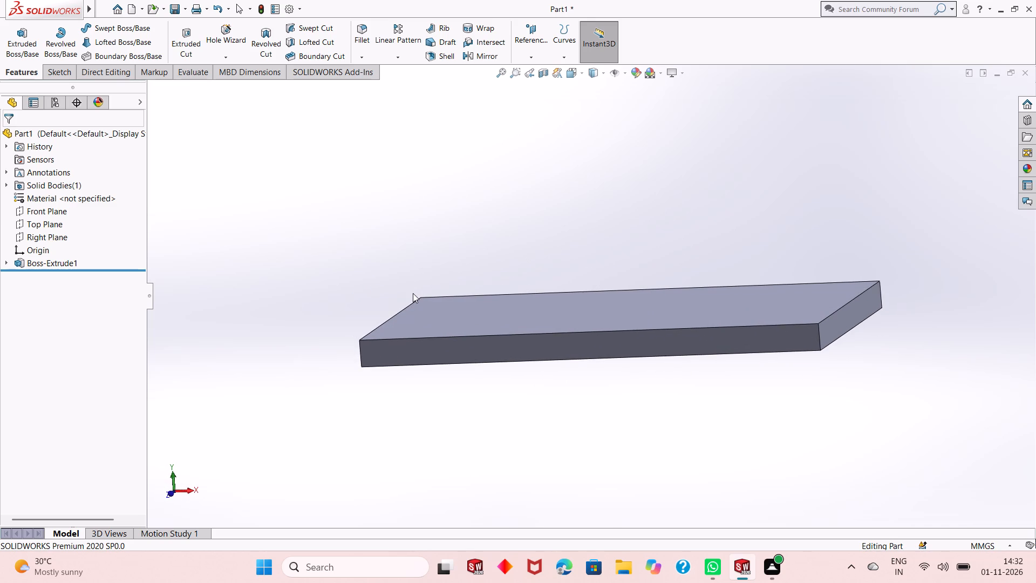
scroll(547, 309, "up", 1)
scroll(584, 228, "down", 2)
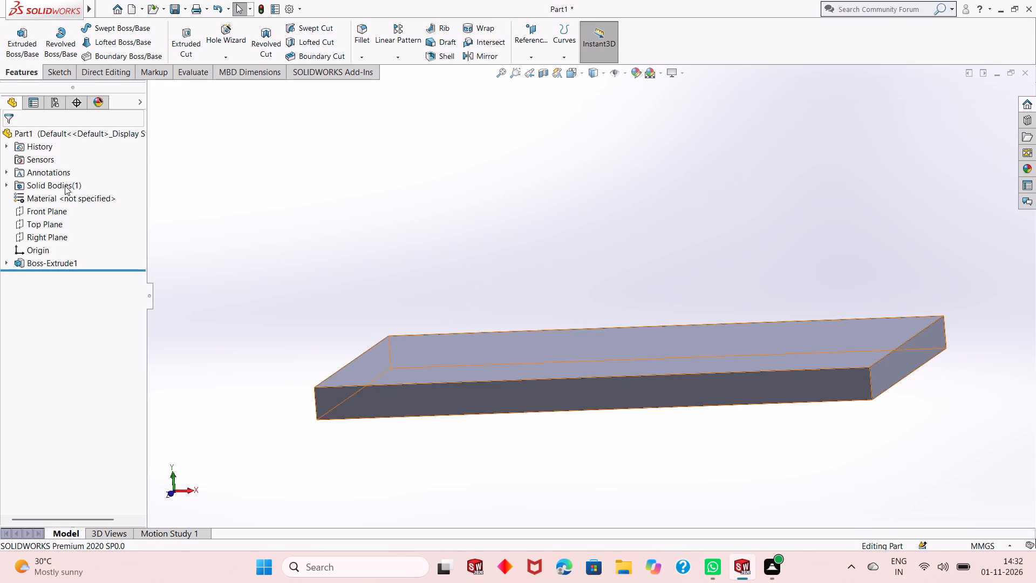
left_click(51, 213)
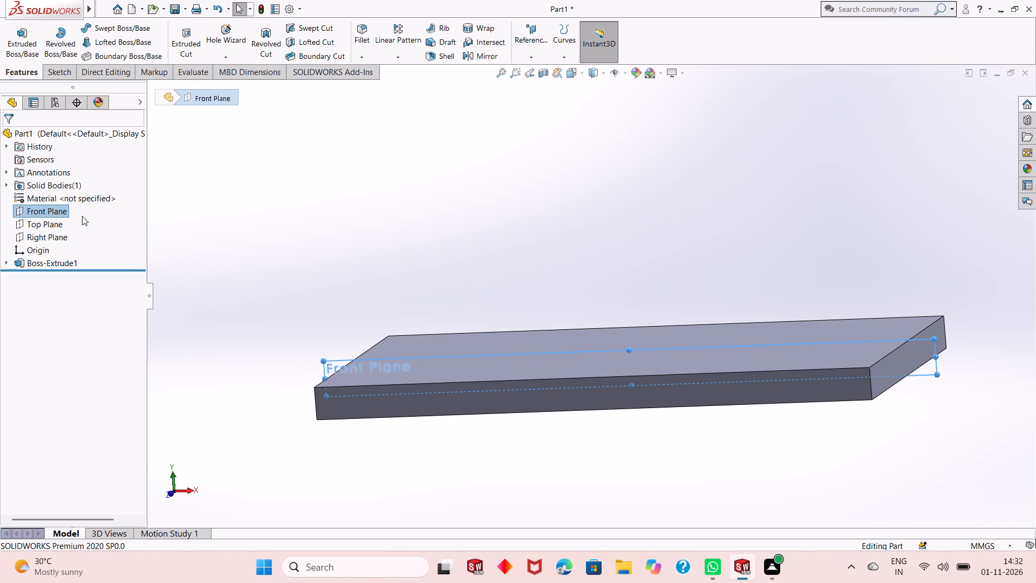
right_click(58, 212)
left_click(68, 196)
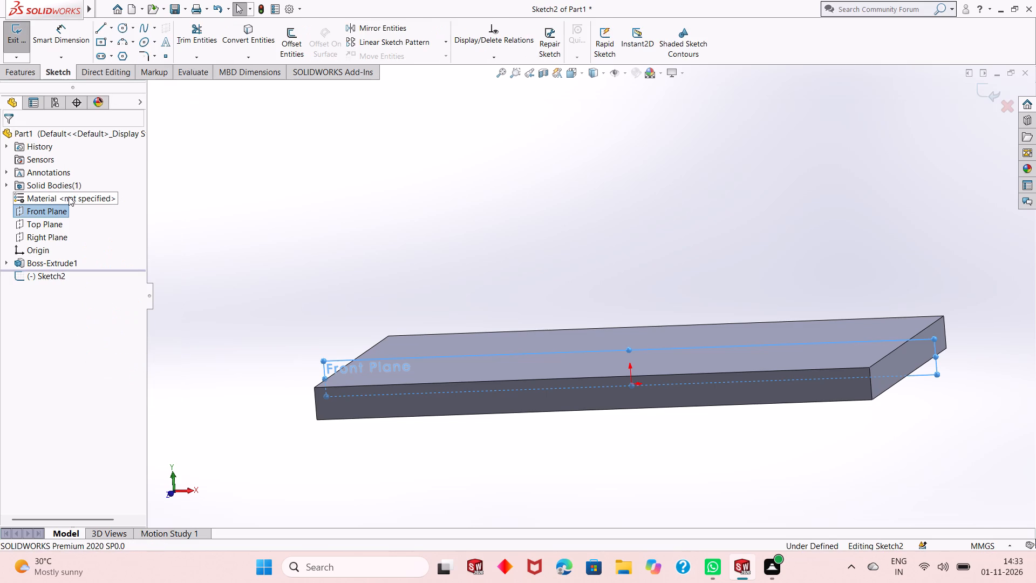
key("ctrl+8")
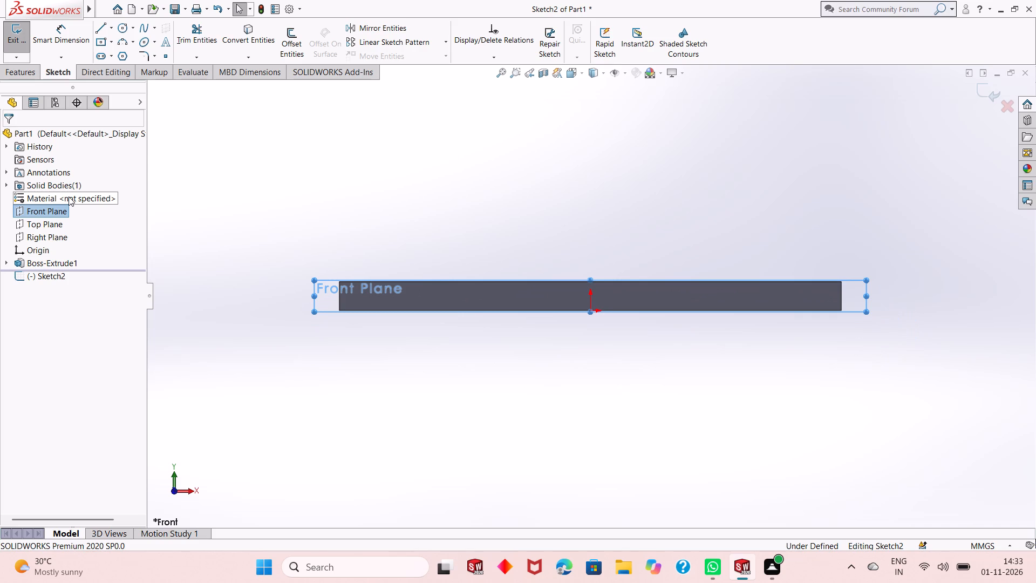
Sketch a circle of about 33 mm radius above the plate, centred vertically over the origin about 58 mm up.
left_click(124, 27)
scroll(448, 363, "up", 1)
scroll(618, 276, "down", 3)
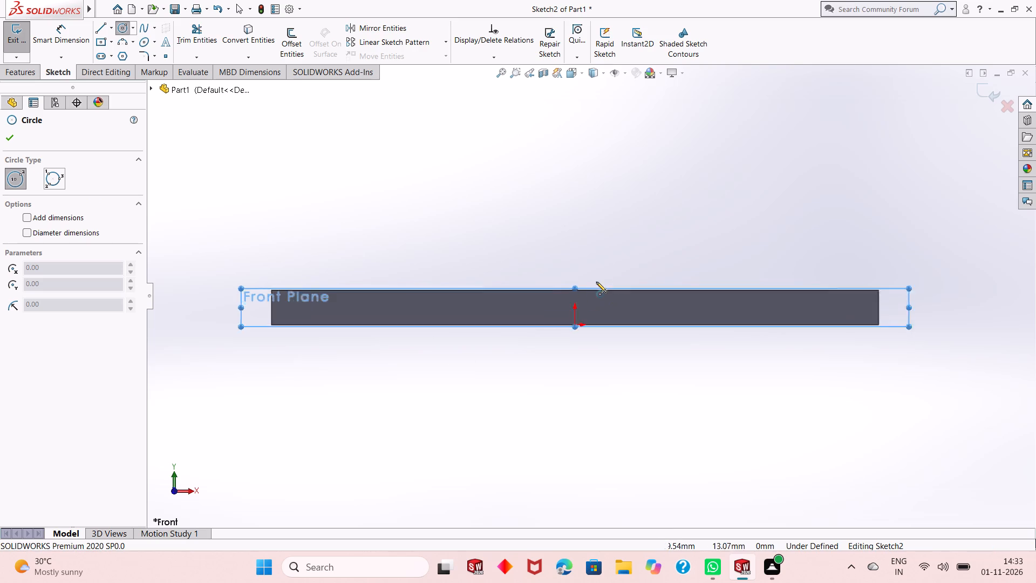
scroll(557, 345, "up", 2)
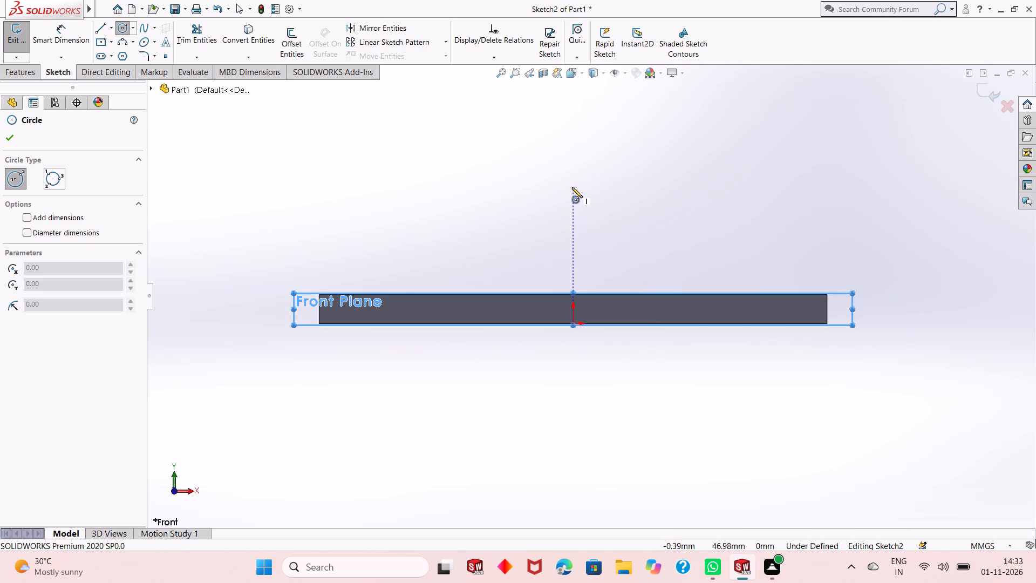
left_click(573, 156)
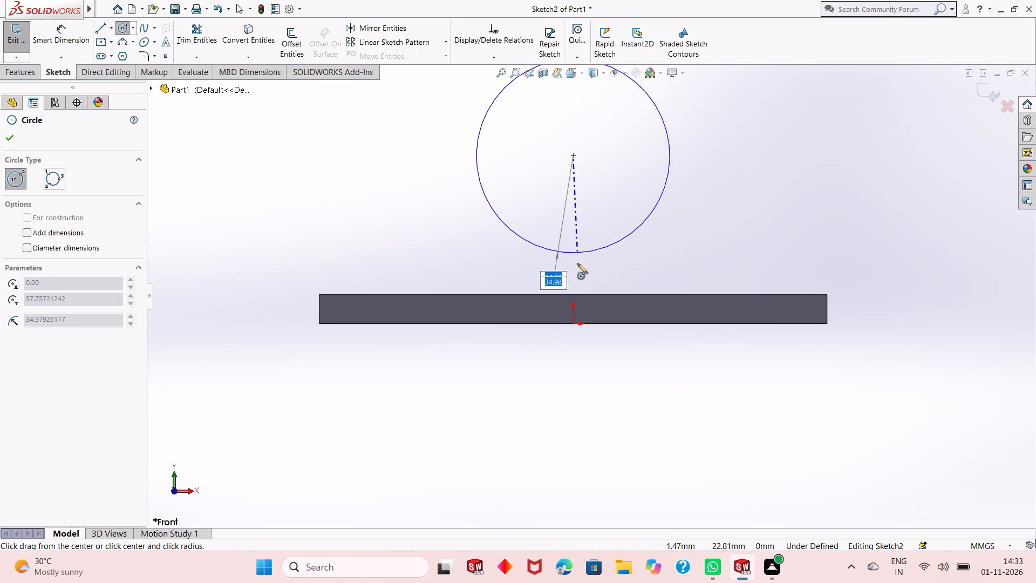
left_click(581, 250)
right_click(248, 212)
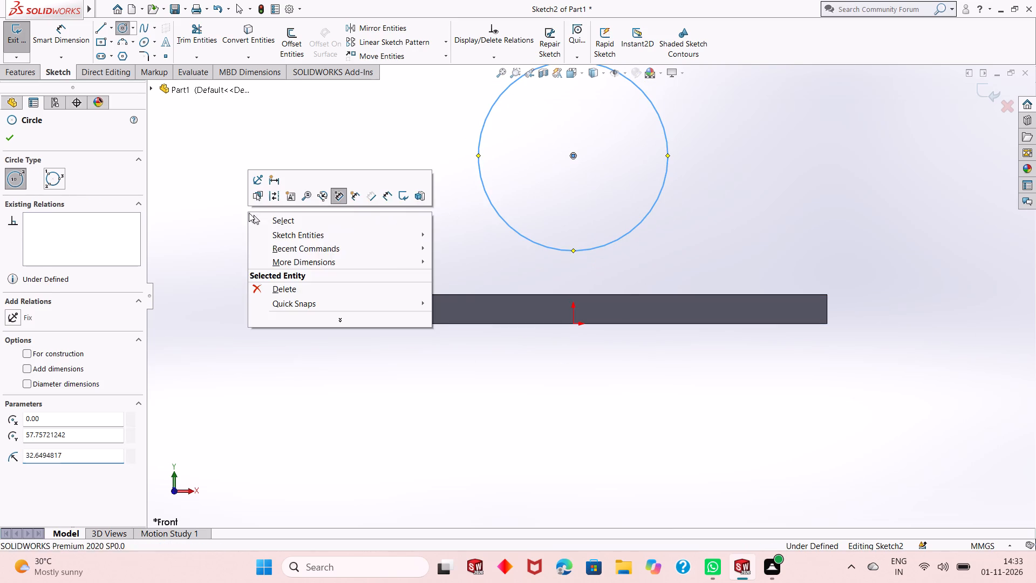
left_click(257, 216)
Dimension the circle's diameter as 90 mm.
scroll(471, 399, "up", 3)
scroll(593, 137, "down", 2)
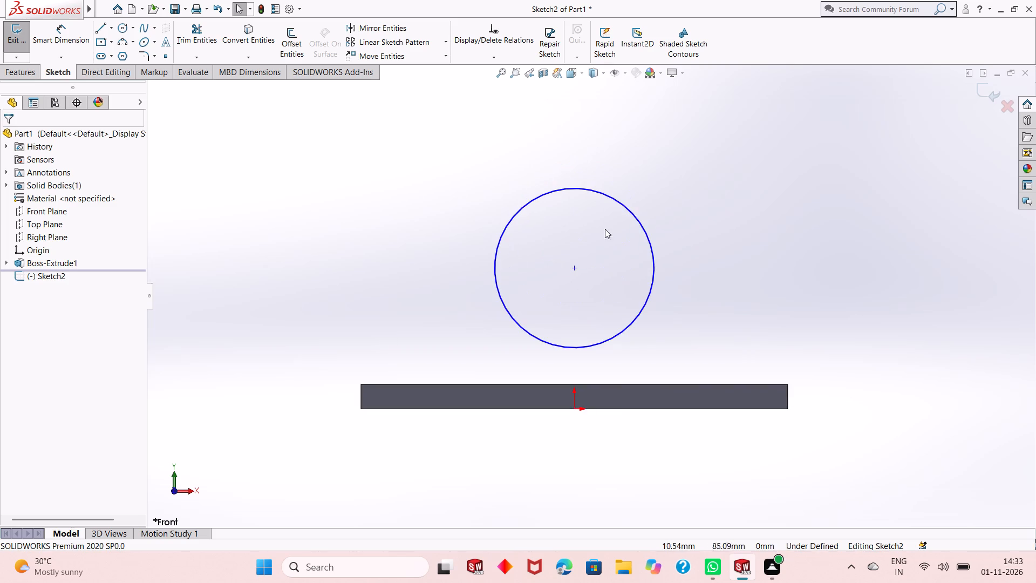
scroll(614, 457, "up", 2)
scroll(616, 395, "down", 1)
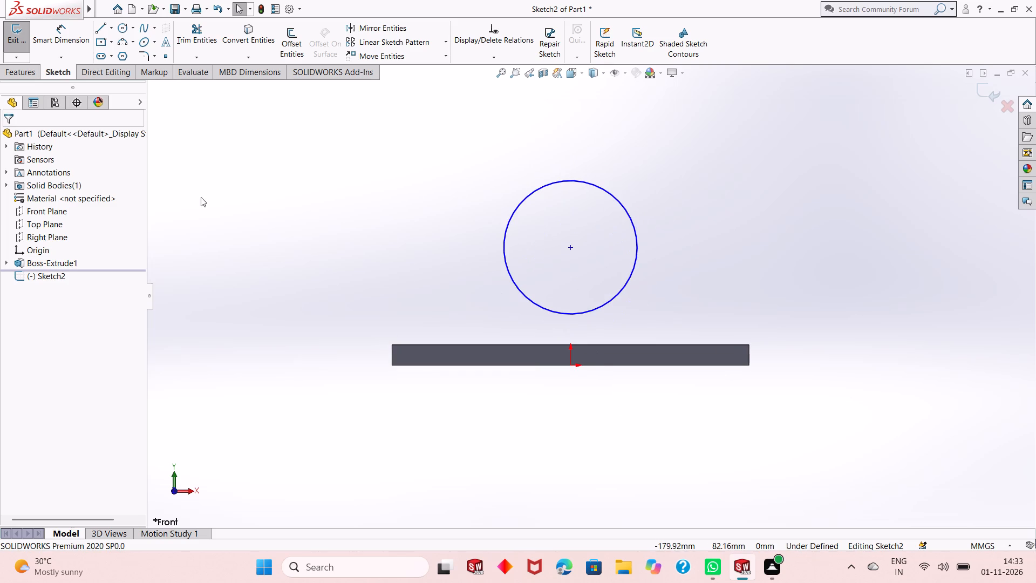
left_click(63, 44)
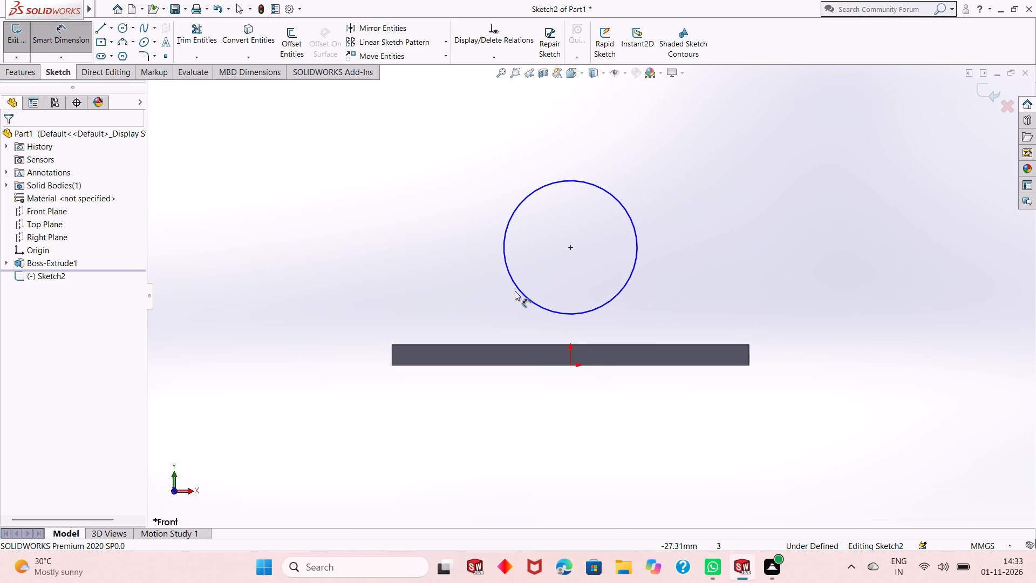
left_click(520, 291)
left_click(339, 363)
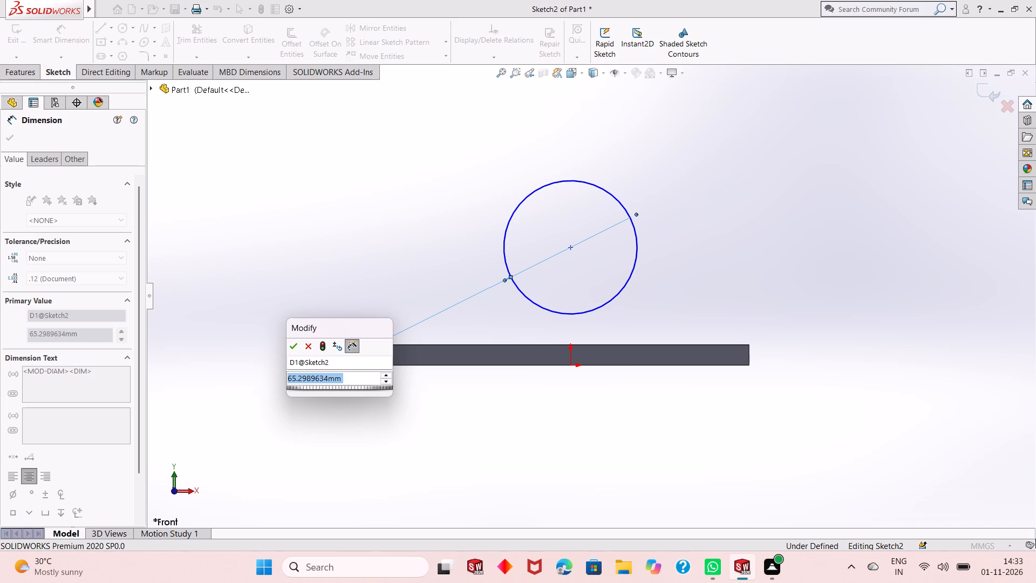
type("90")
key("Return")
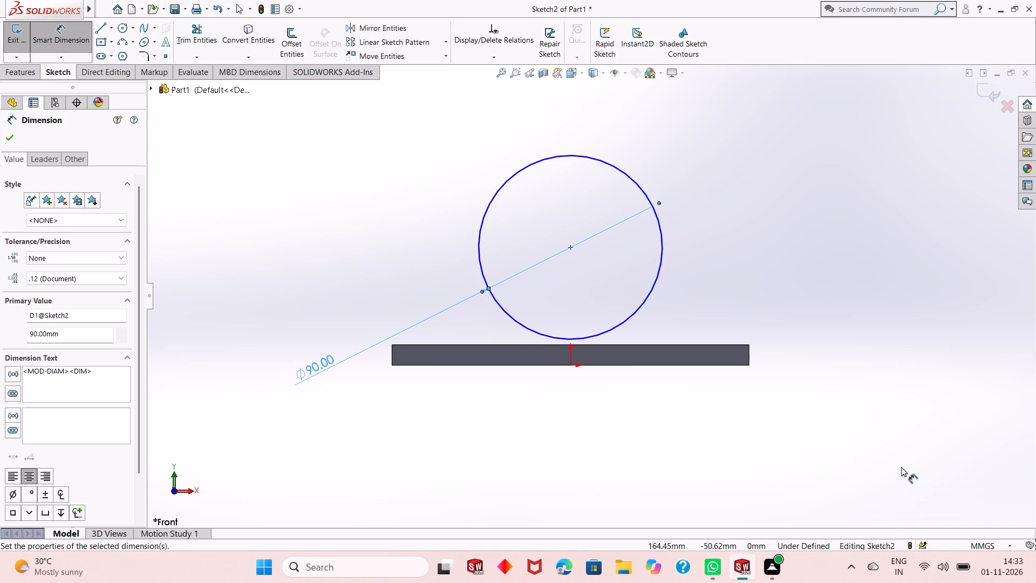
Dimension the circle's centre 60 mm above the plate's top edge.
left_click(571, 250)
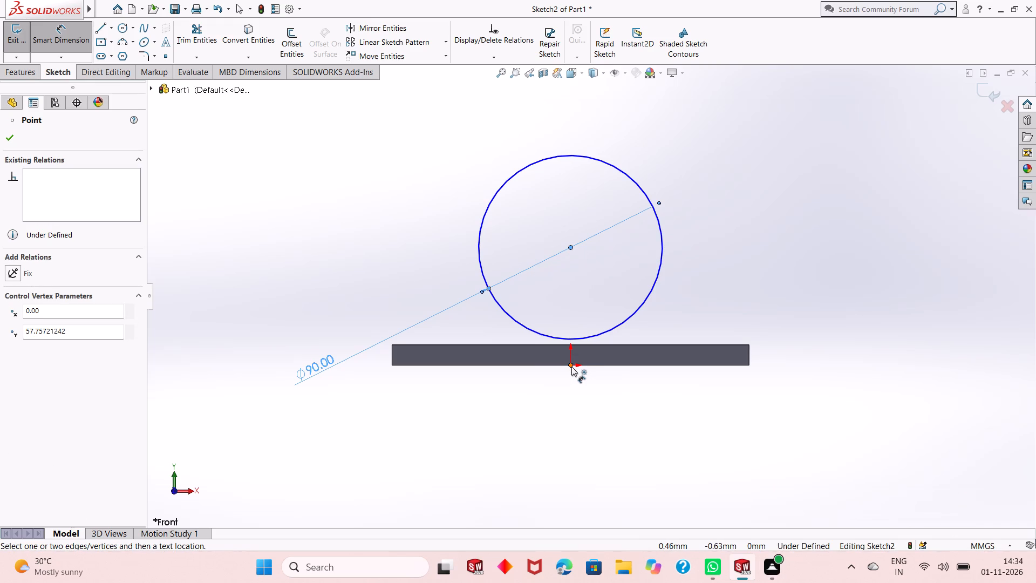
left_click(516, 344)
left_click(256, 302)
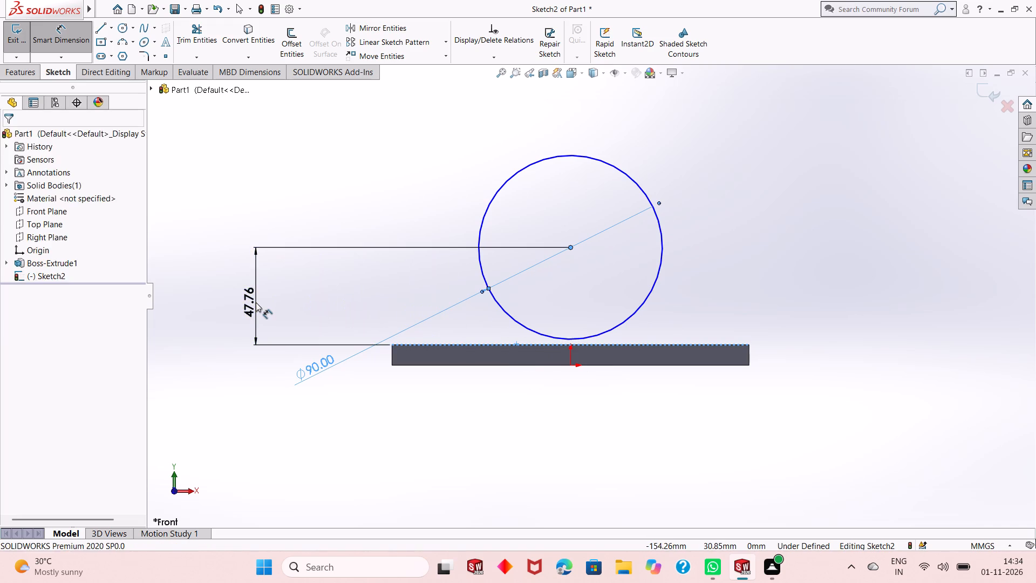
type("60")
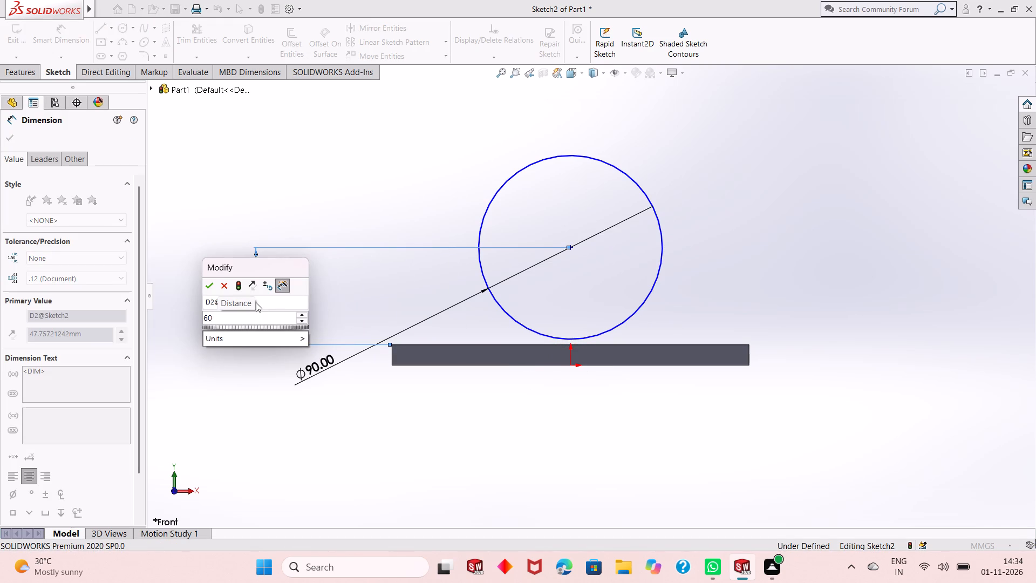
key("Return")
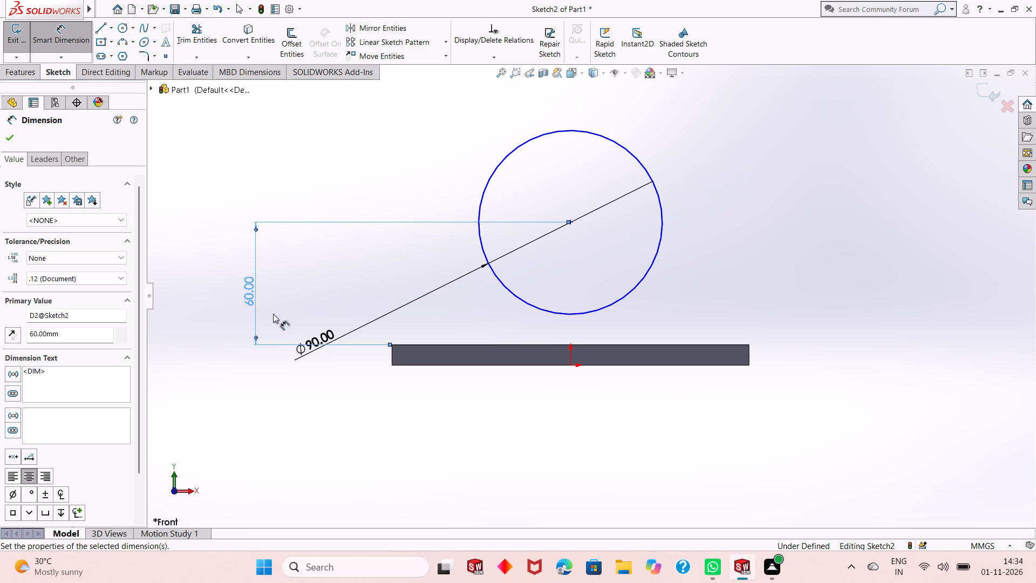
Dimension the horizontal distance from the circle's centre to the plate's right end as 20+85+10, giving 115 mm, and finish dimensioning.
left_click(571, 223)
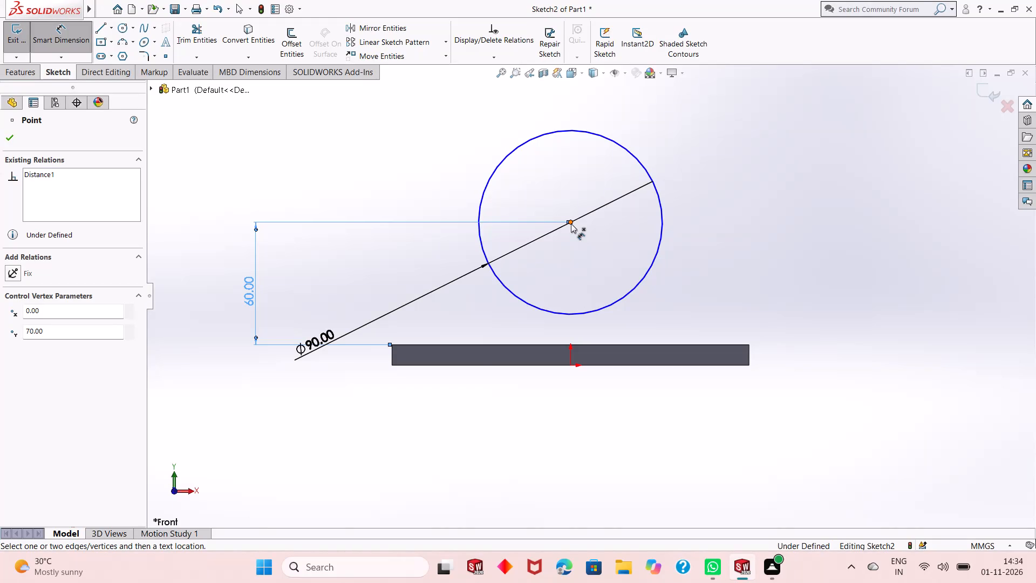
left_click(749, 350)
left_click(726, 409)
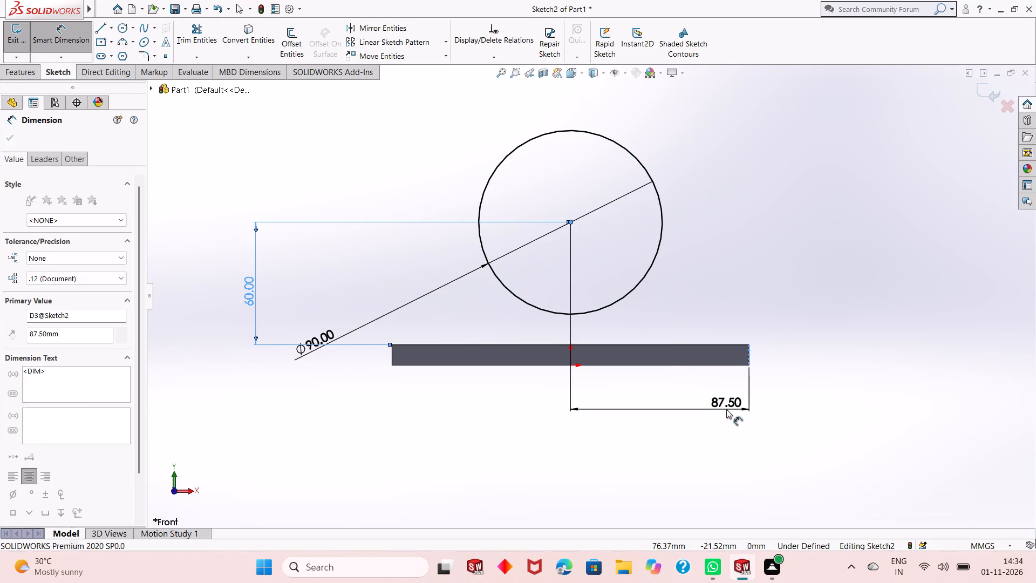
type("20")
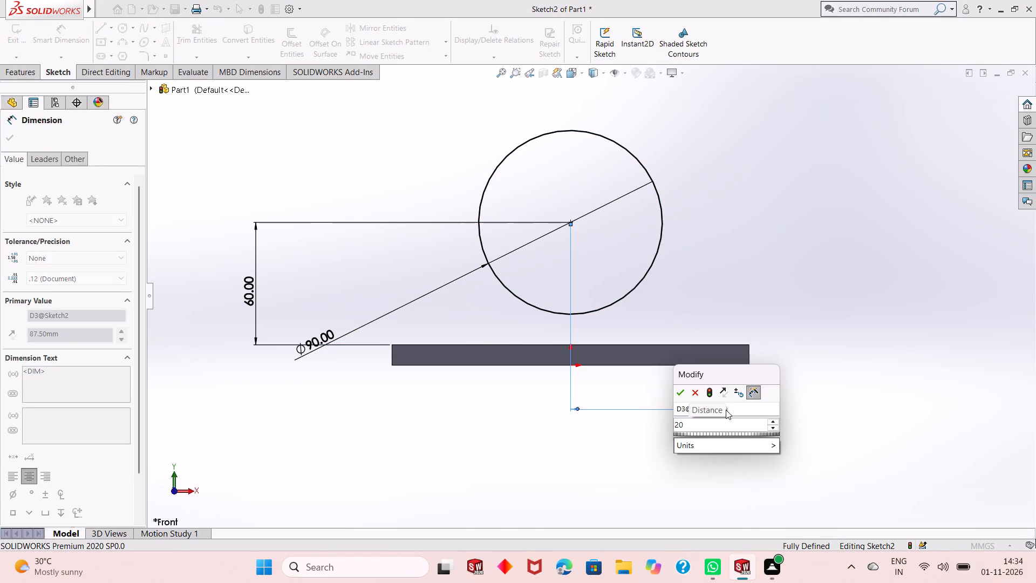
key("plus")
type("85+")
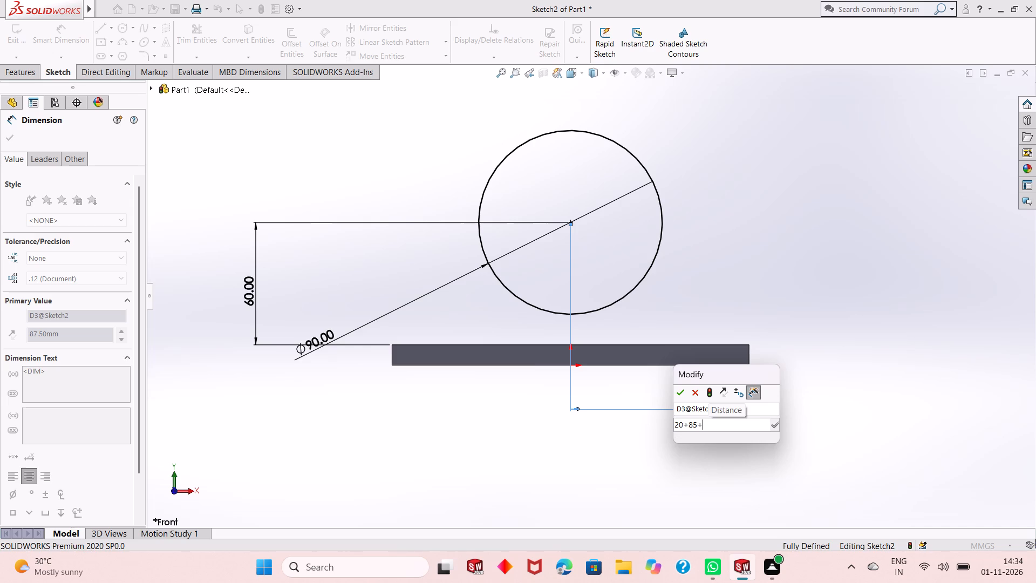
type("10")
key("Return")
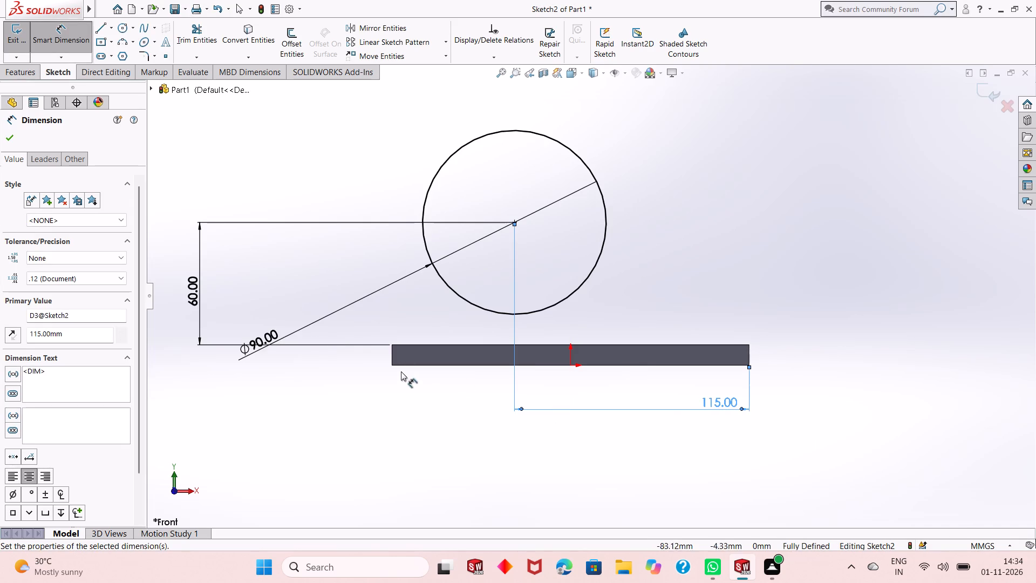
scroll(422, 259, "down", 2)
scroll(452, 302, "up", 4)
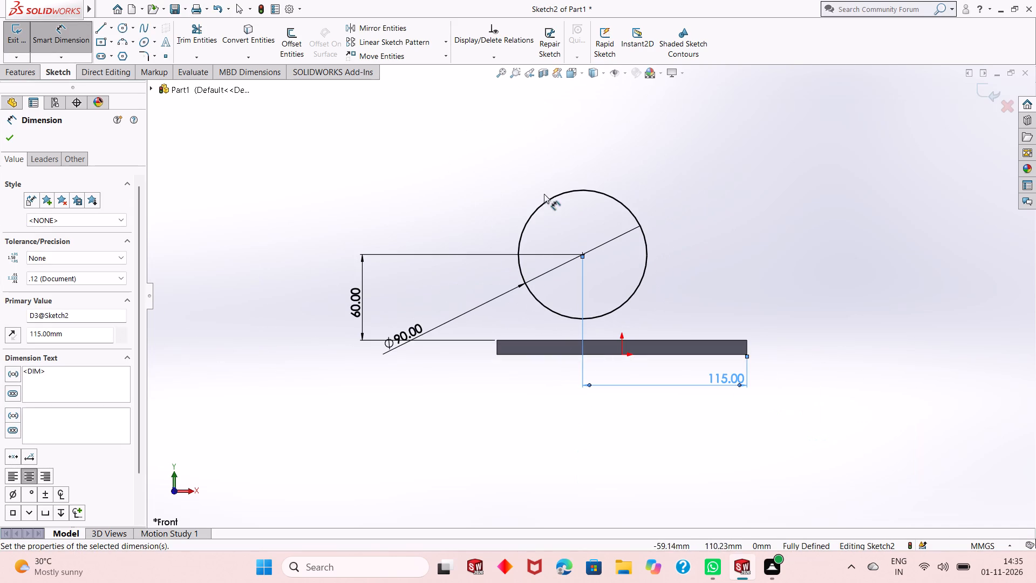
scroll(589, 232, "down", 2)
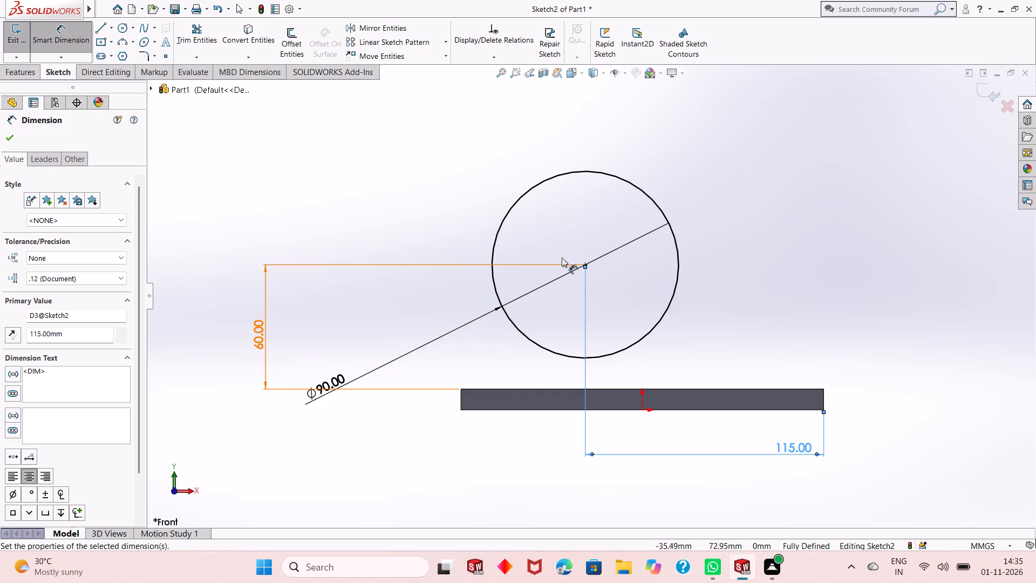
right_click(254, 158)
left_click(271, 193)
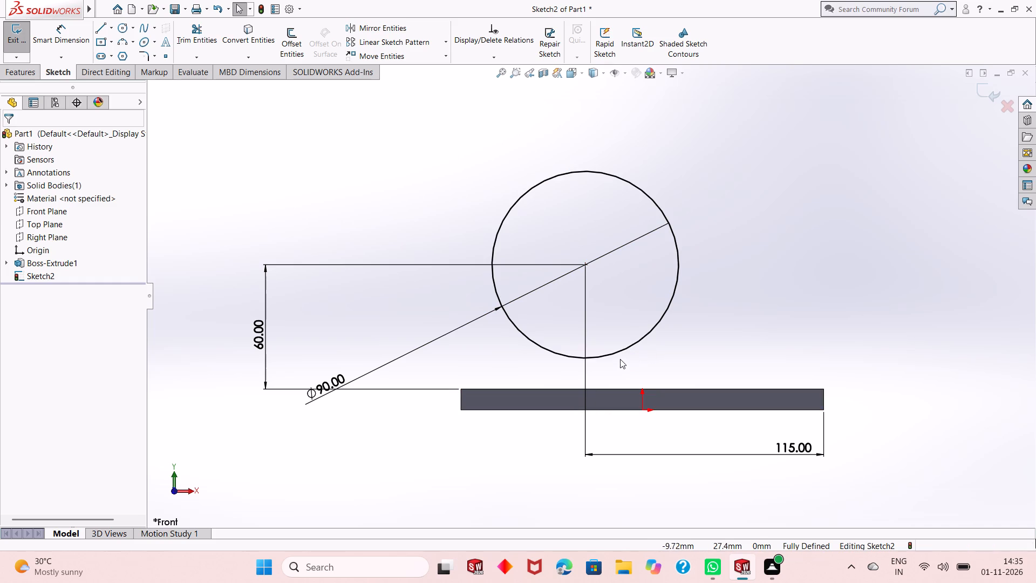
Draw a vertical centerline from the plate's top edge, directly below the circle's centre, up to the bottom of the circle.
left_click(110, 31)
left_click(119, 52)
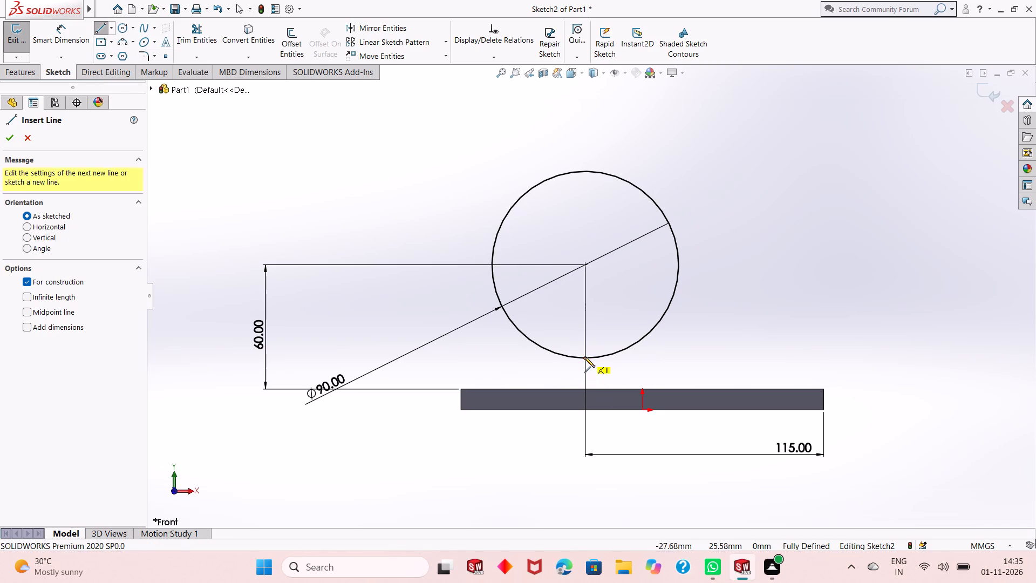
left_click(585, 388)
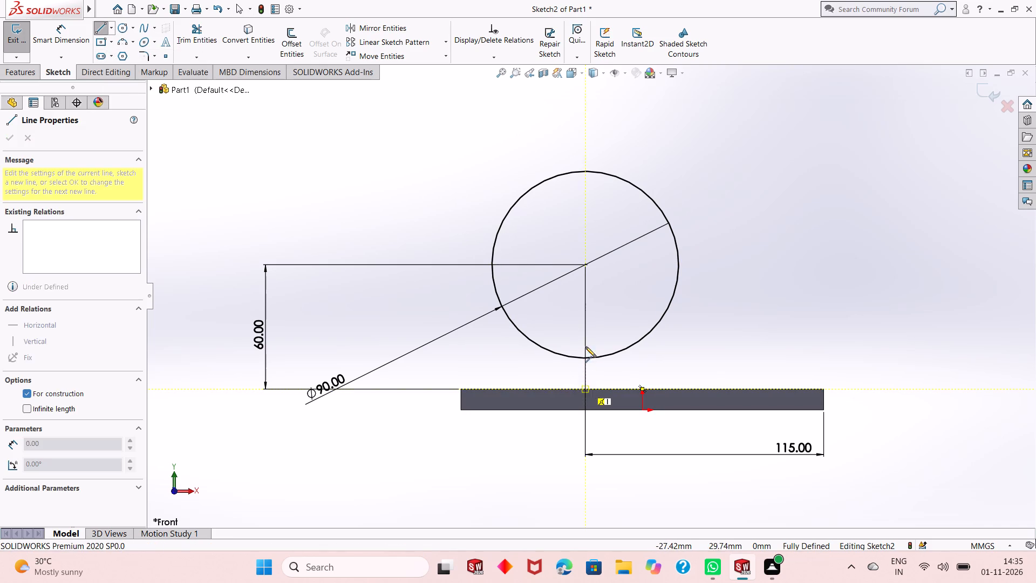
type("16")
key("Return")
key("Return")
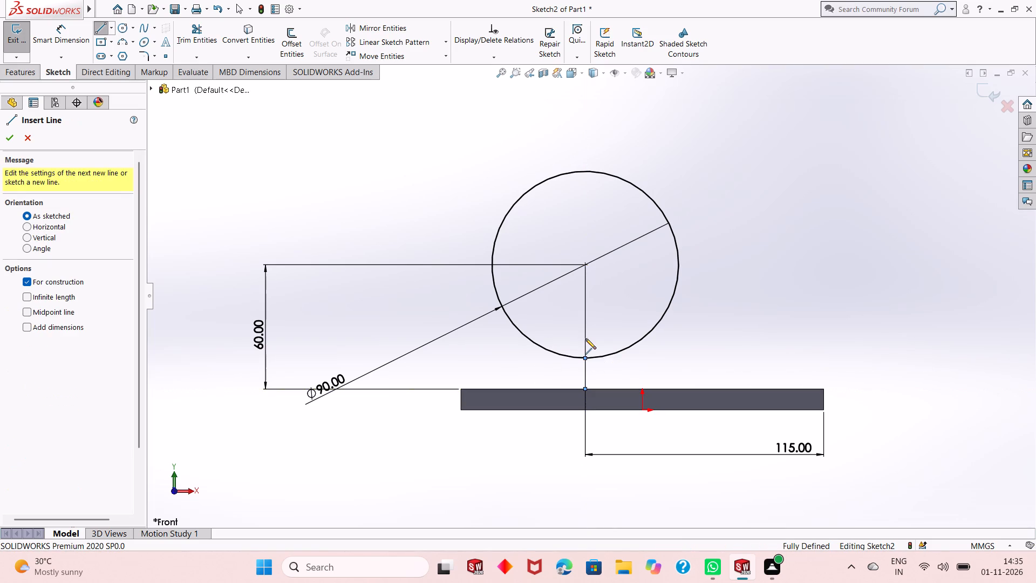
right_click(754, 276)
left_click(787, 283)
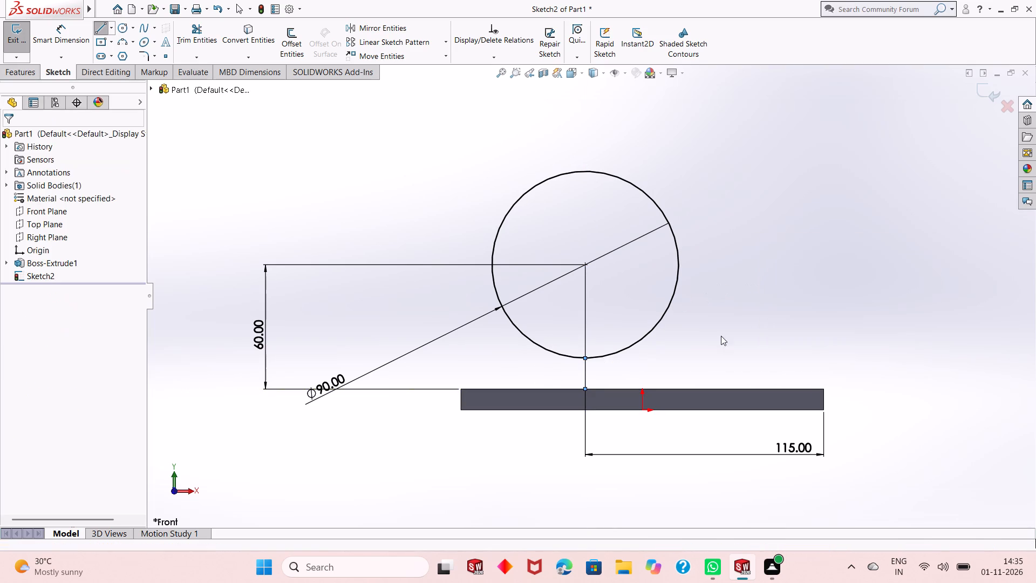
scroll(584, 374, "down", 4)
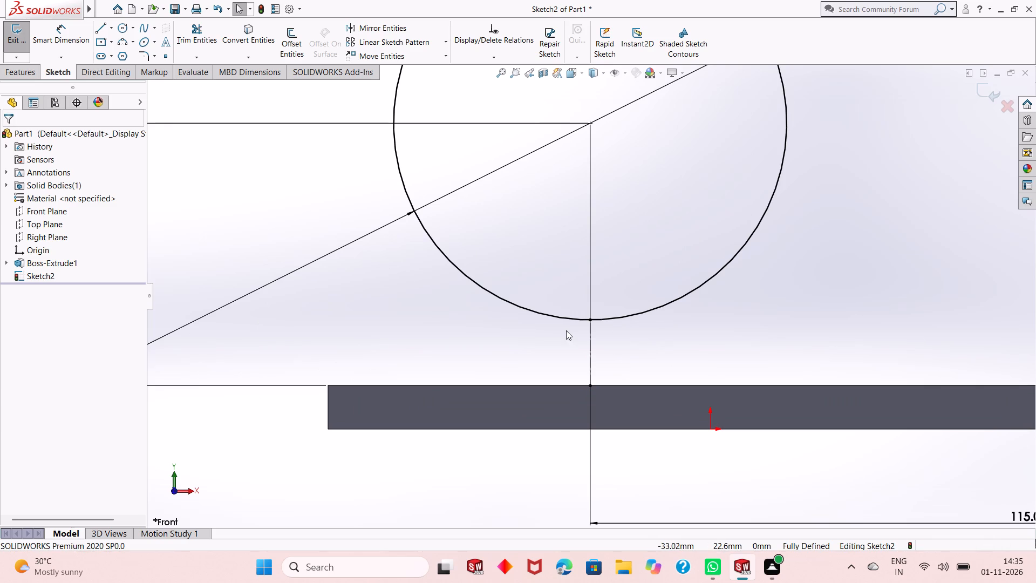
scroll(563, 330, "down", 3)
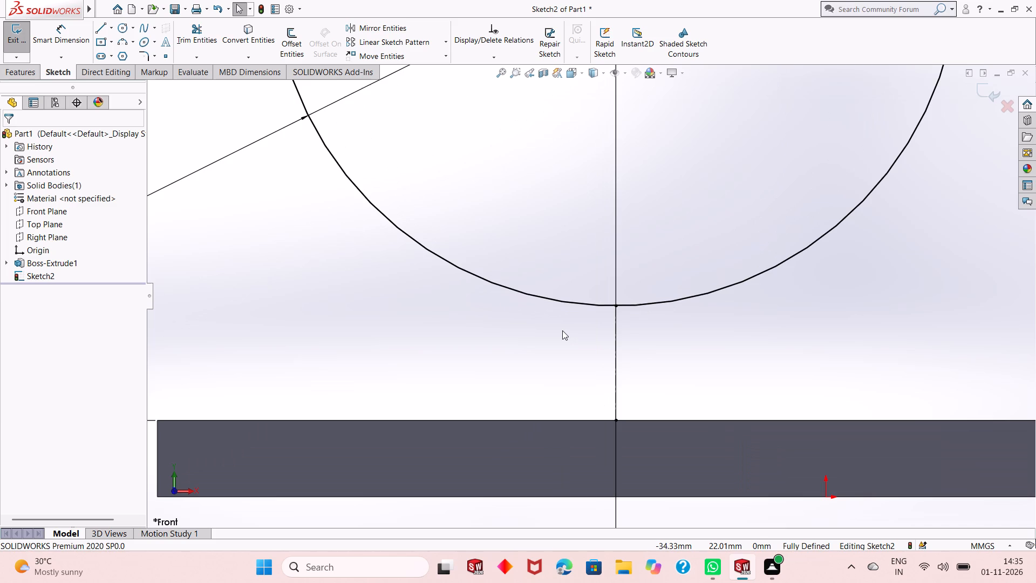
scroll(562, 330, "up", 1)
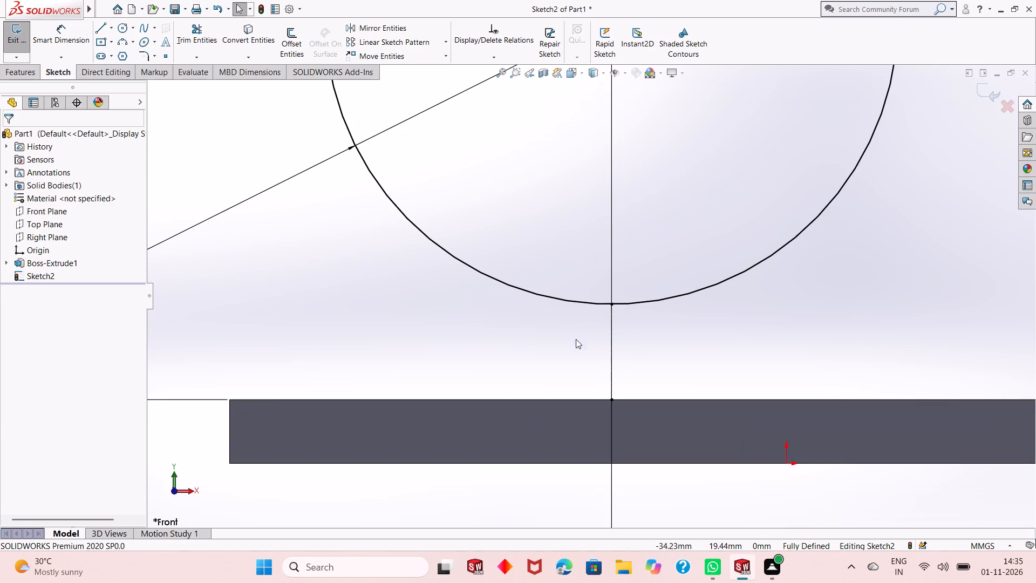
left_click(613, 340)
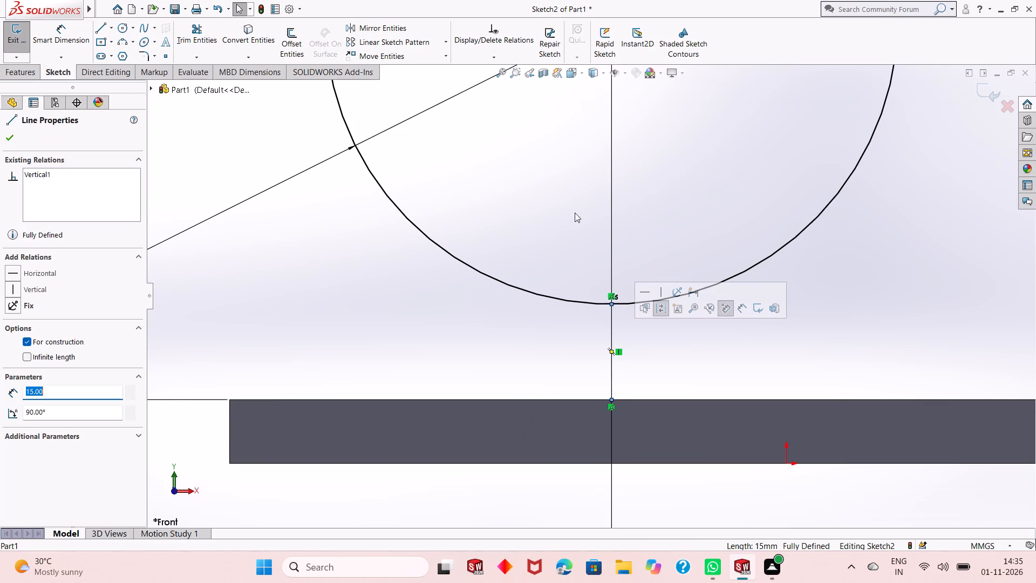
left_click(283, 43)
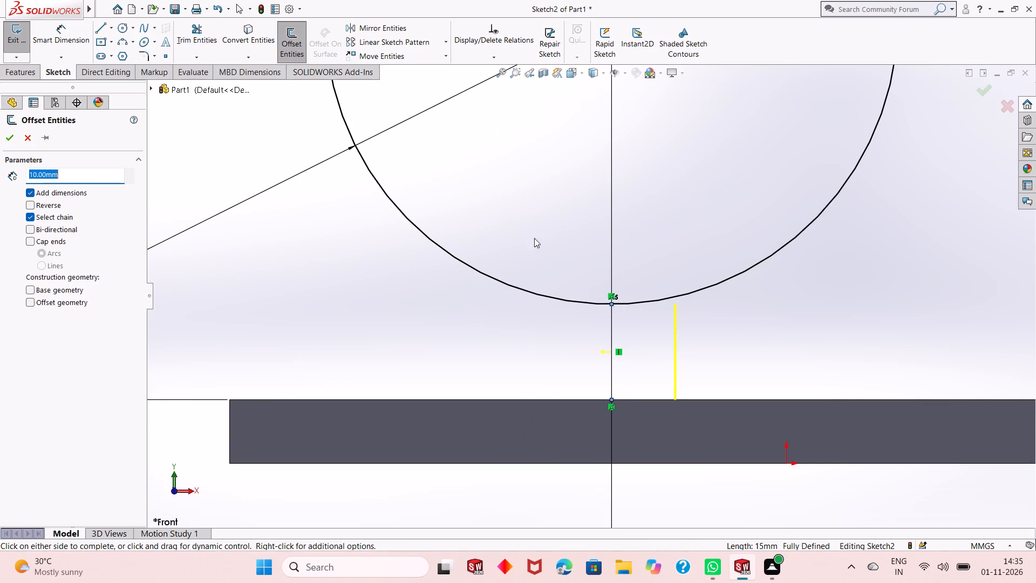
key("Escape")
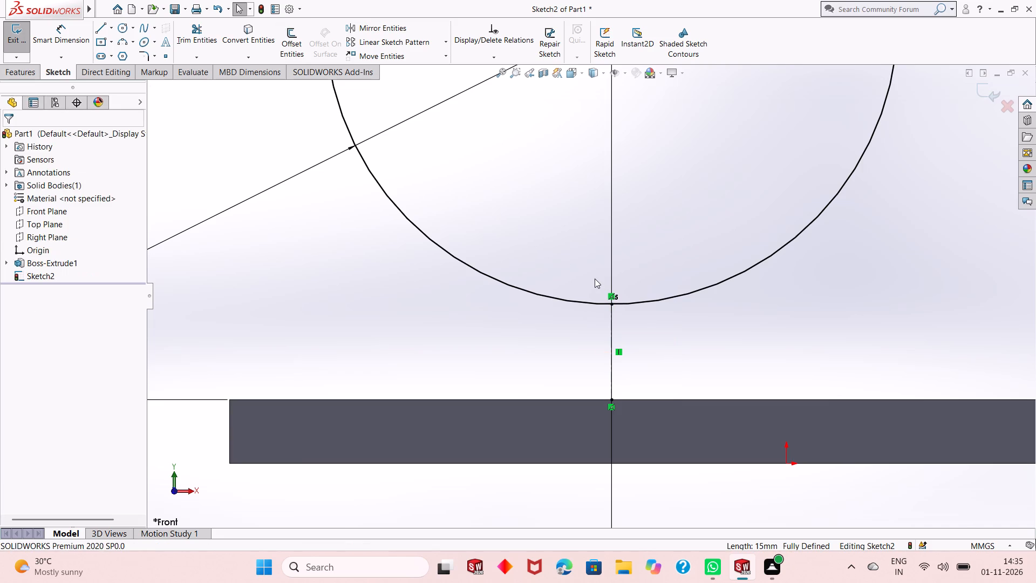
Replace the short centerline with a vertical one about 37 mm long, from the plate's top edge up into the circle.
key("ctrl+z")
left_click(109, 26)
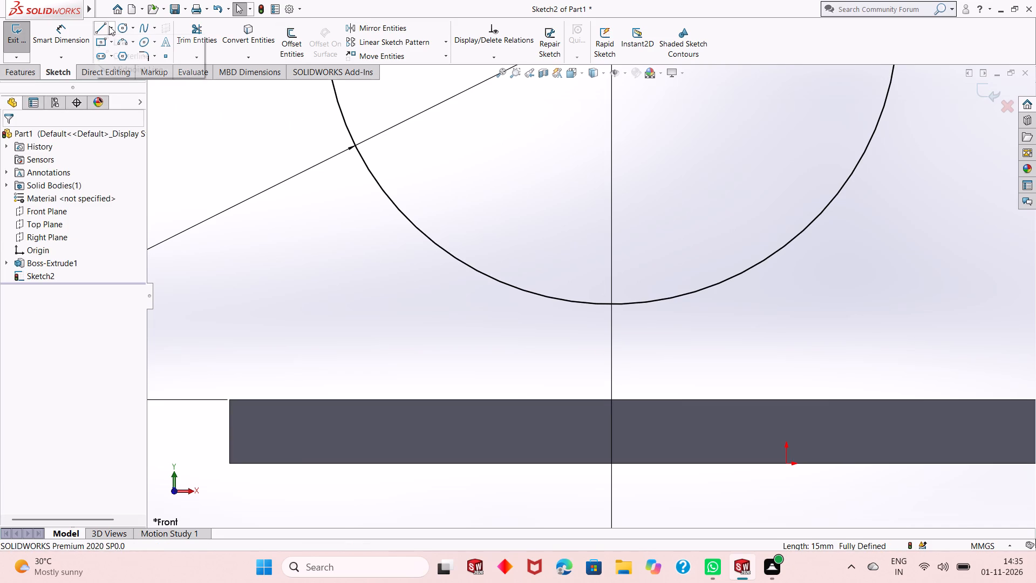
left_click(120, 56)
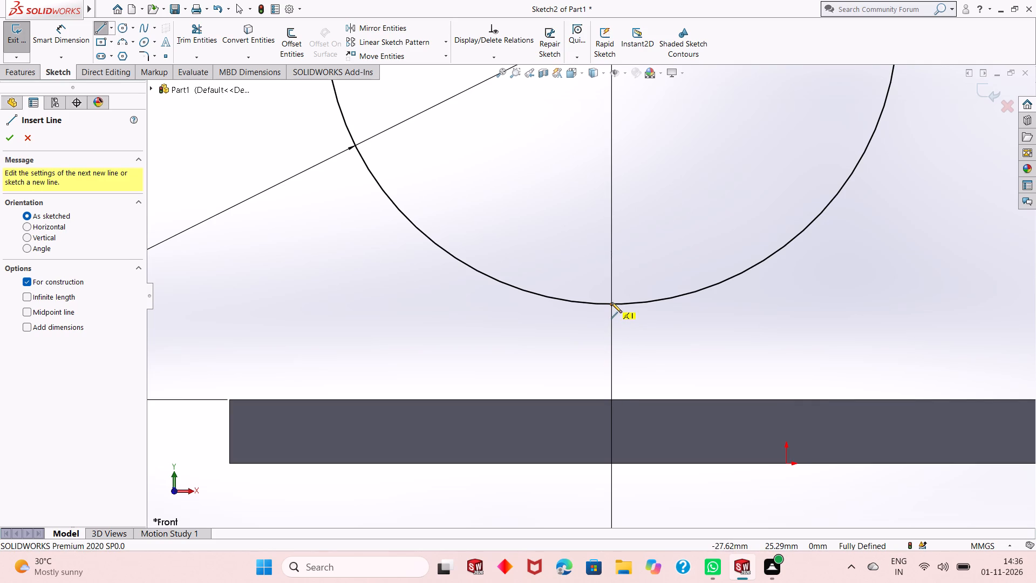
left_click(612, 398)
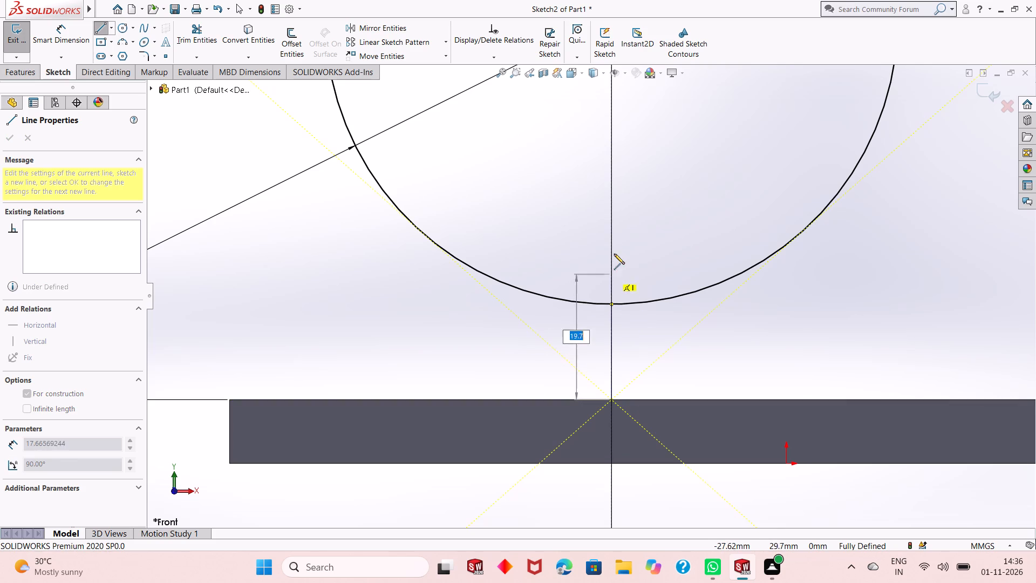
left_click(612, 164)
key("Escape")
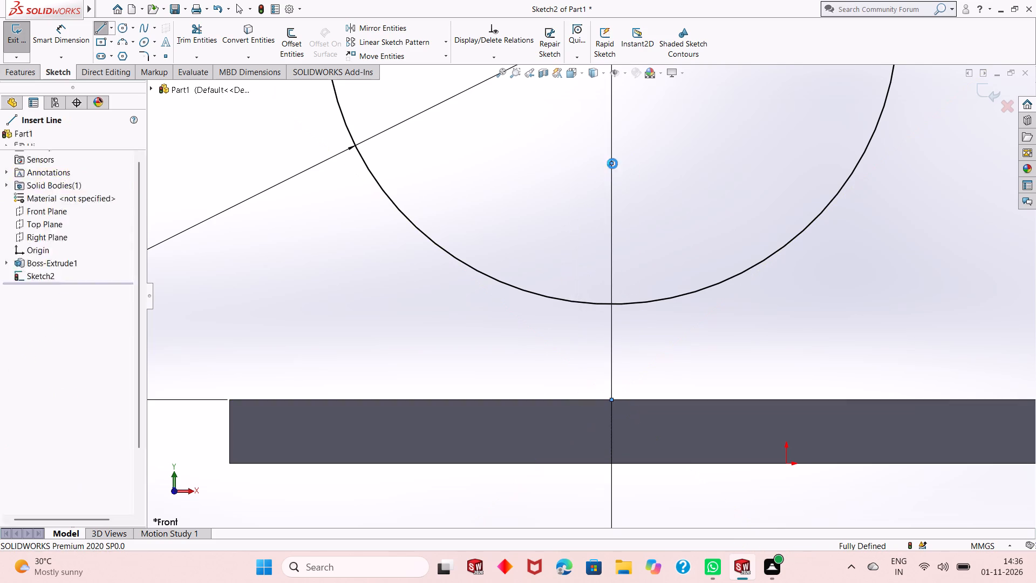
key("Escape")
key("Escape")
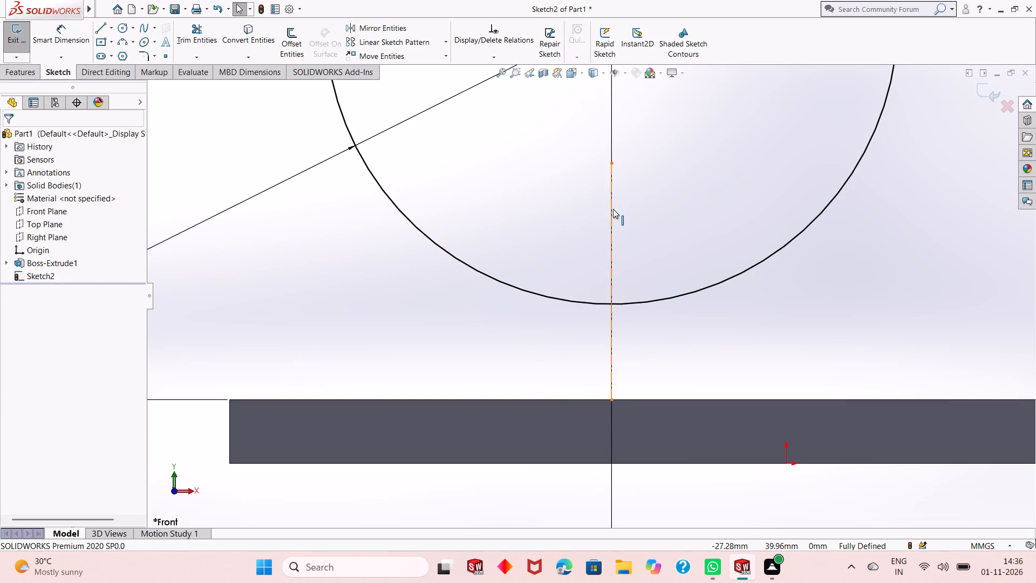
Offset the vertical centerline 15 mm bi-directionally, keeping the added dimensions.
left_click(612, 211)
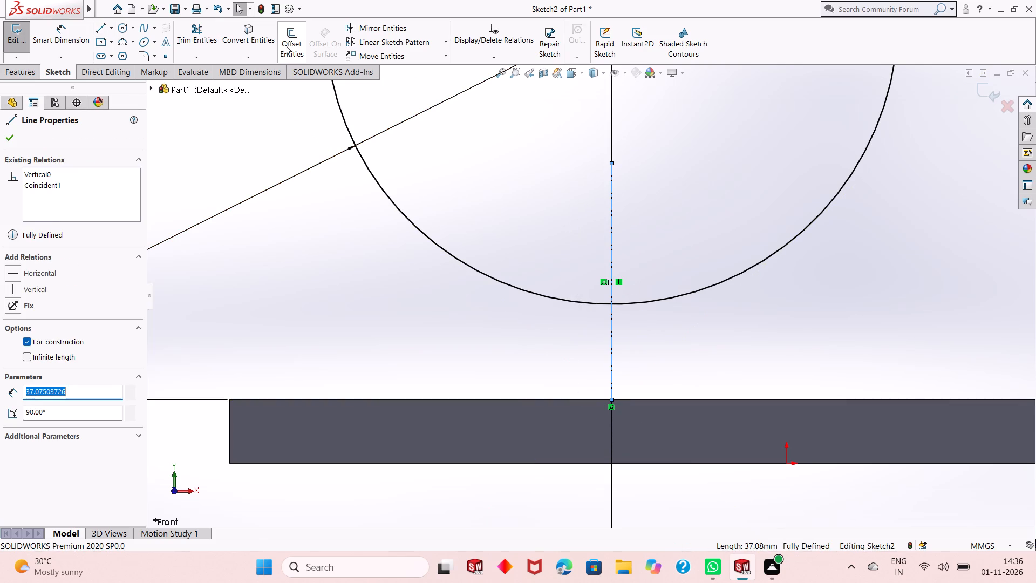
left_click(285, 45)
left_click(47, 227)
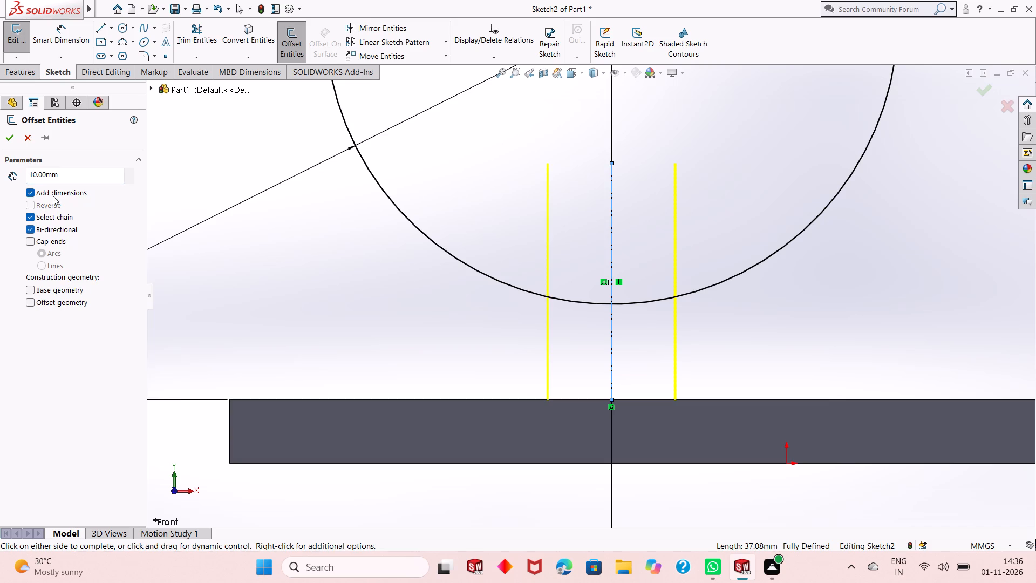
double_click(72, 174)
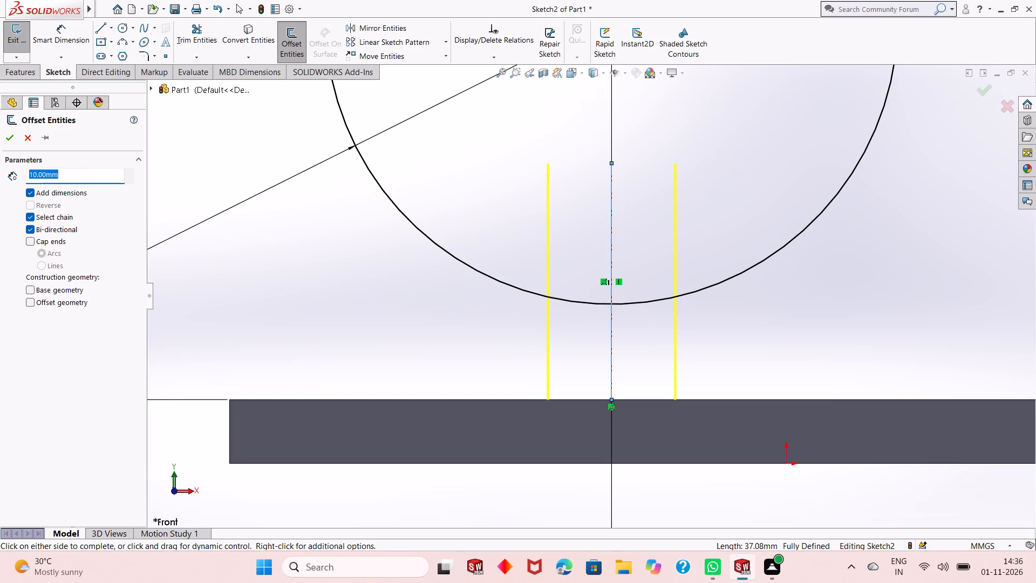
type("15")
key("Return")
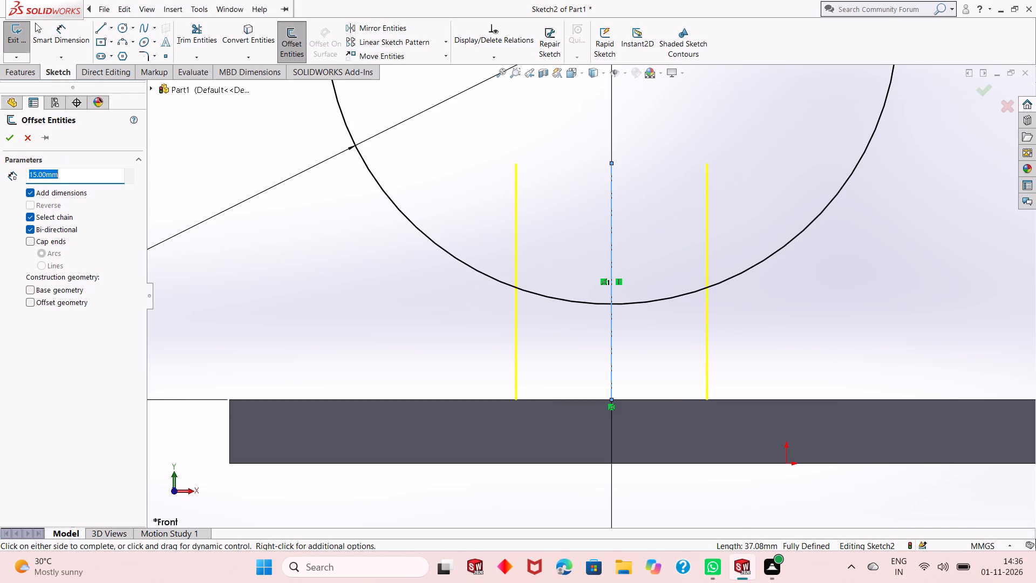
left_click(8, 139)
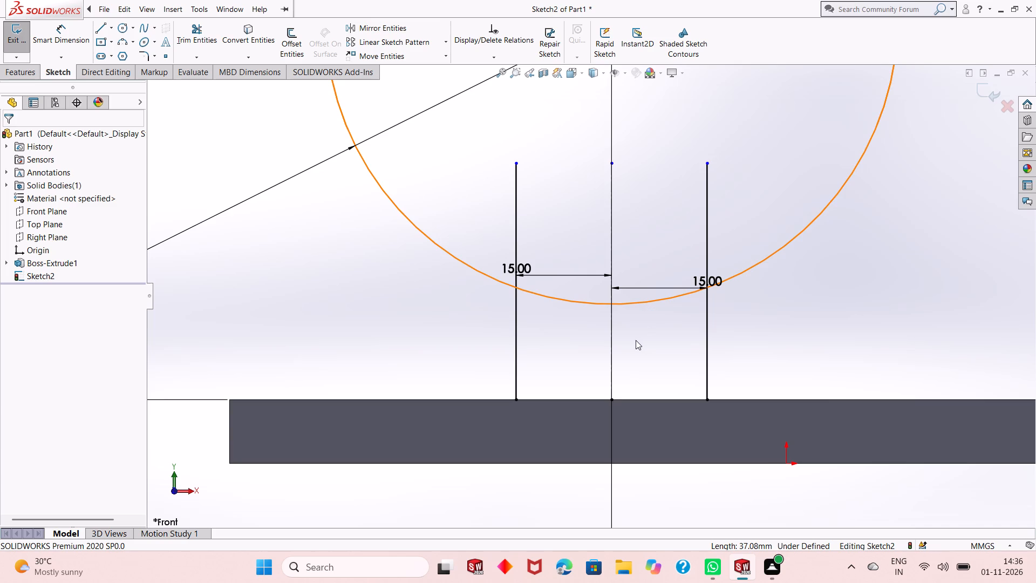
Trim the portions of both offset lines inside the circle and the circle's bottom arc between them, then finish trimming.
scroll(611, 329, "up", 2)
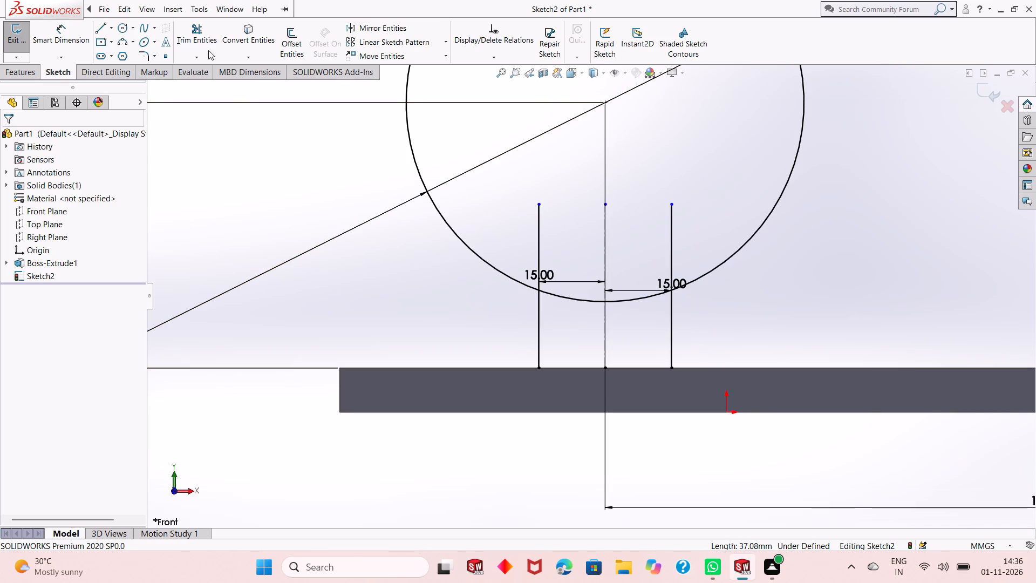
left_click(200, 42)
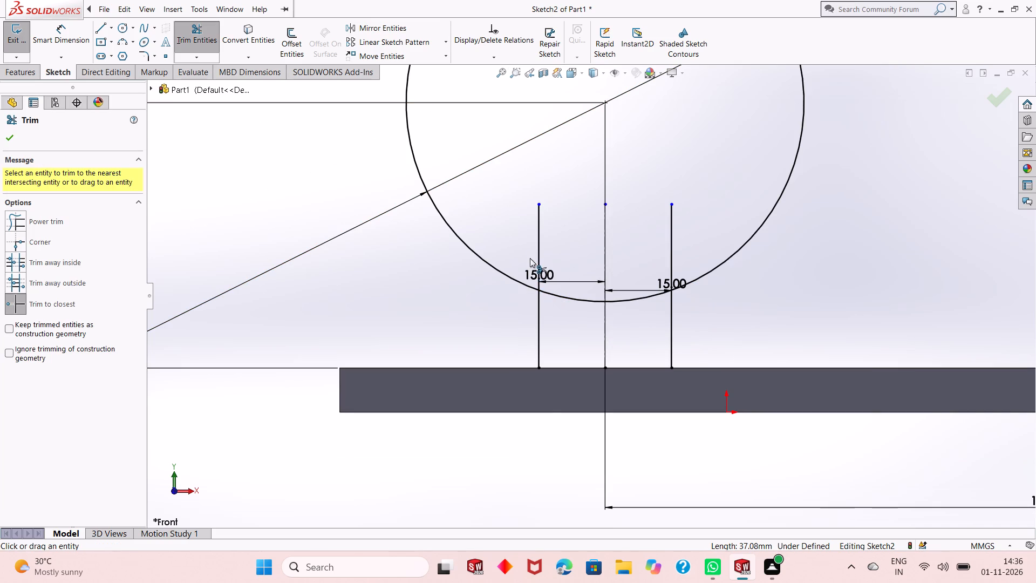
left_click(537, 239)
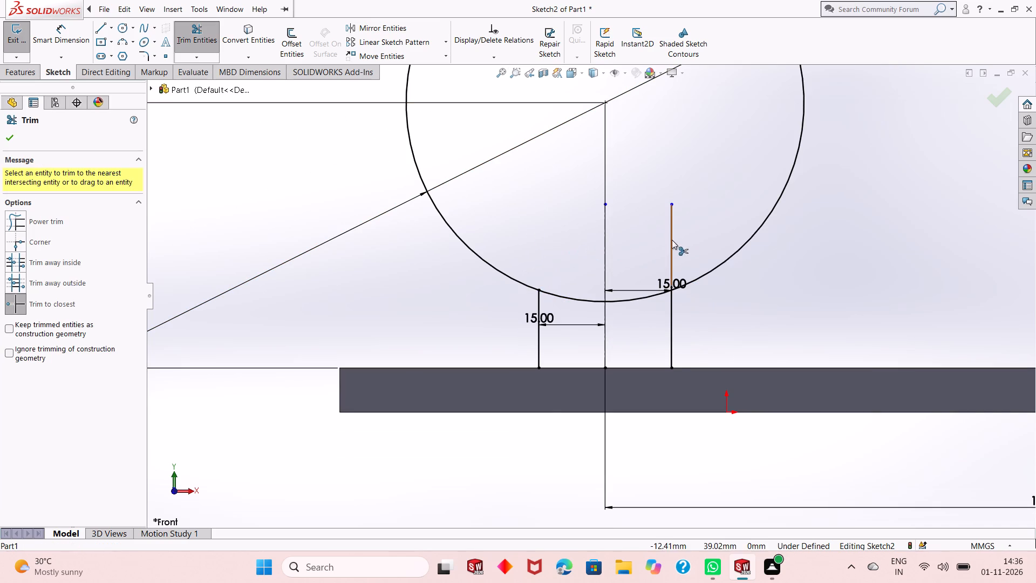
left_click(672, 240)
left_click(649, 300)
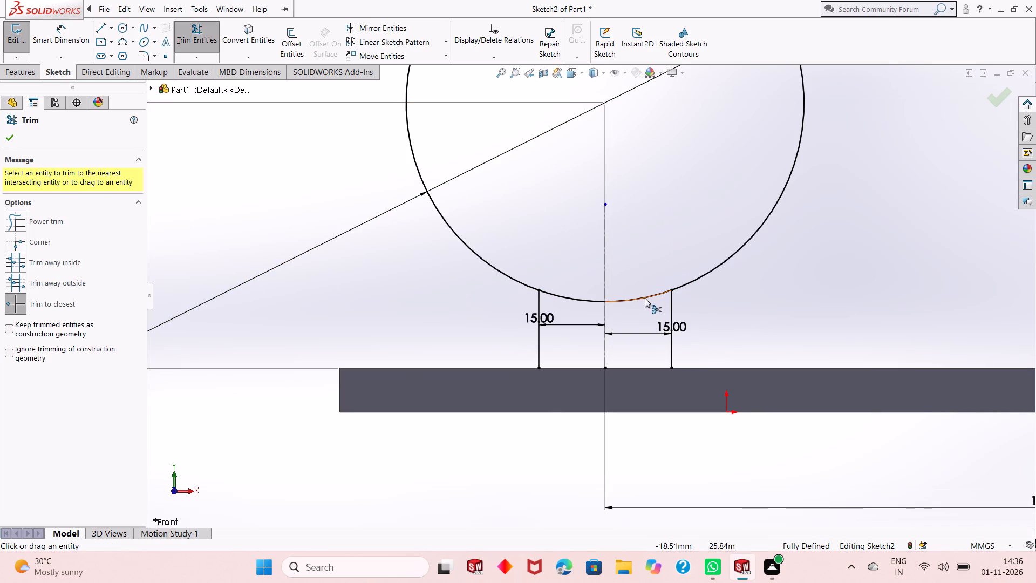
left_click(644, 297)
left_click(585, 300)
scroll(584, 301, "up", 2)
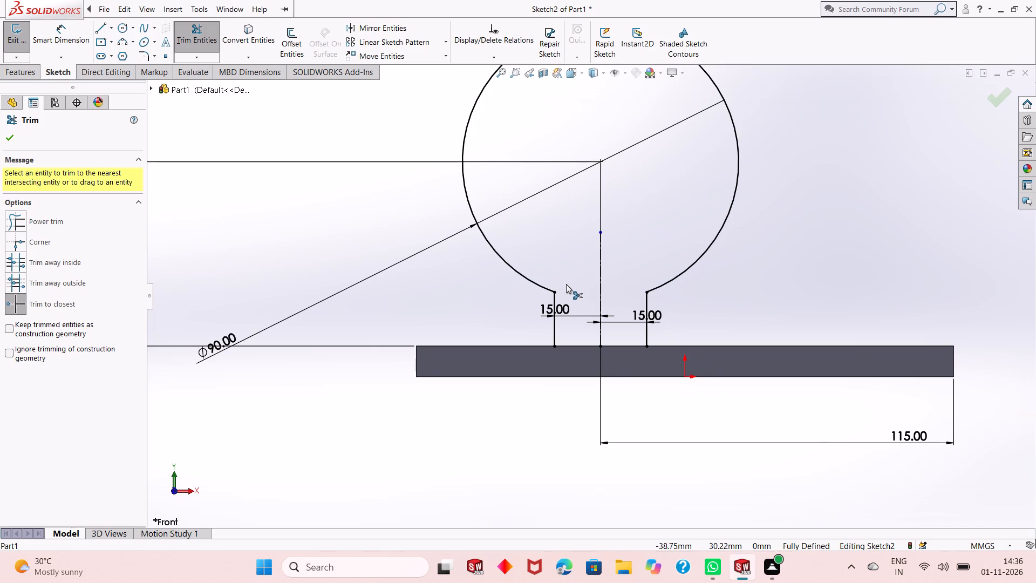
scroll(543, 262, "up", 2)
scroll(568, 254, "down", 3)
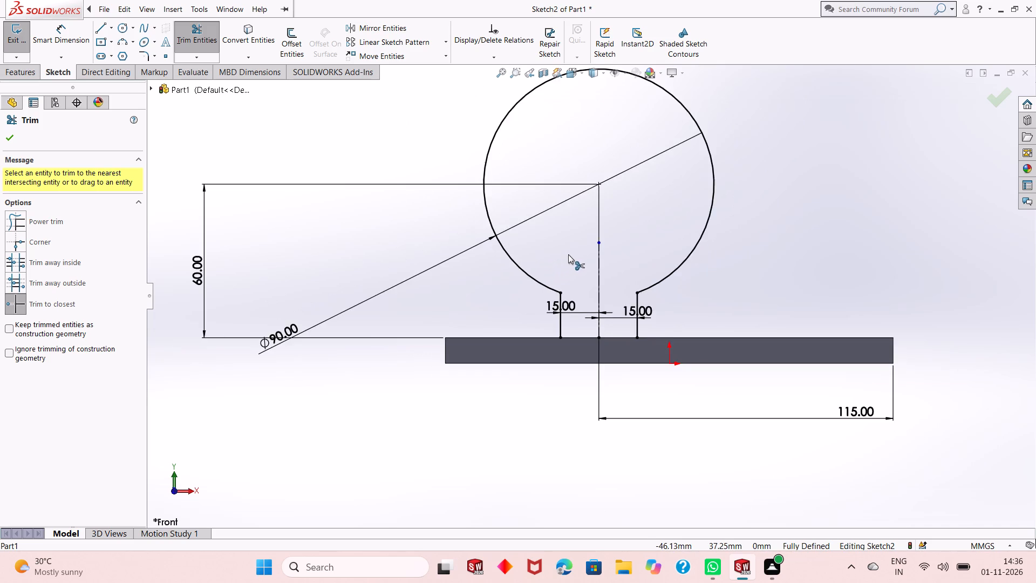
scroll(568, 254, "down", 5)
scroll(568, 254, "up", 8)
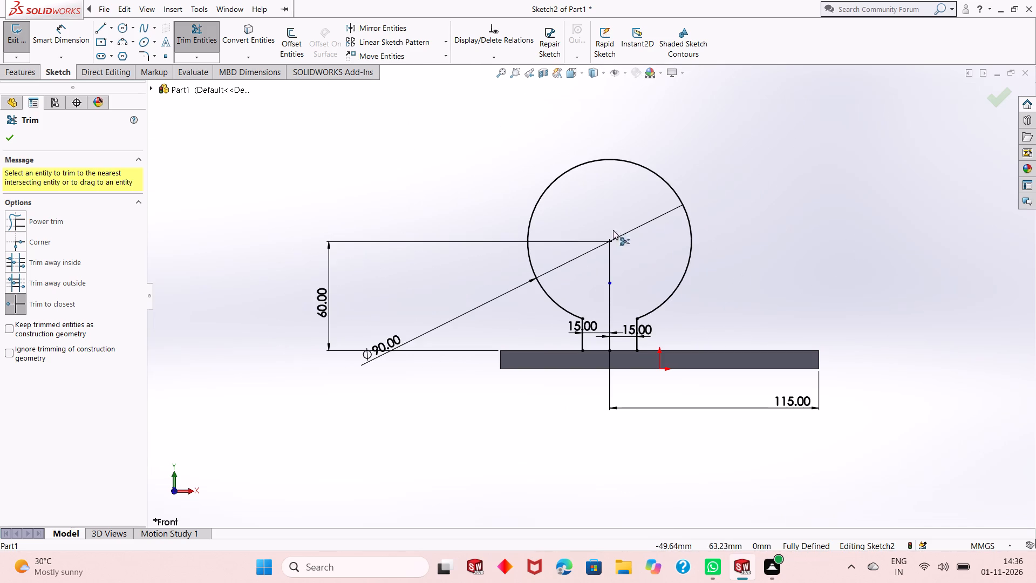
right_click(751, 147)
left_click(789, 180)
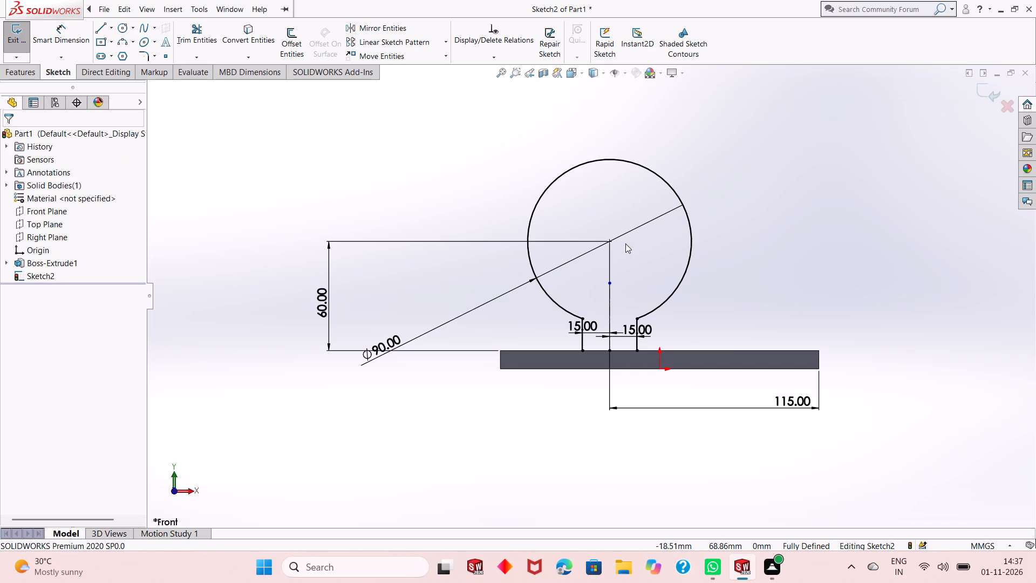
Close the profile with a 30 mm horizontal line along the plate's top edge, joining the lower ends of the offset lines.
scroll(625, 243, "down", 1)
scroll(625, 243, "up", 2)
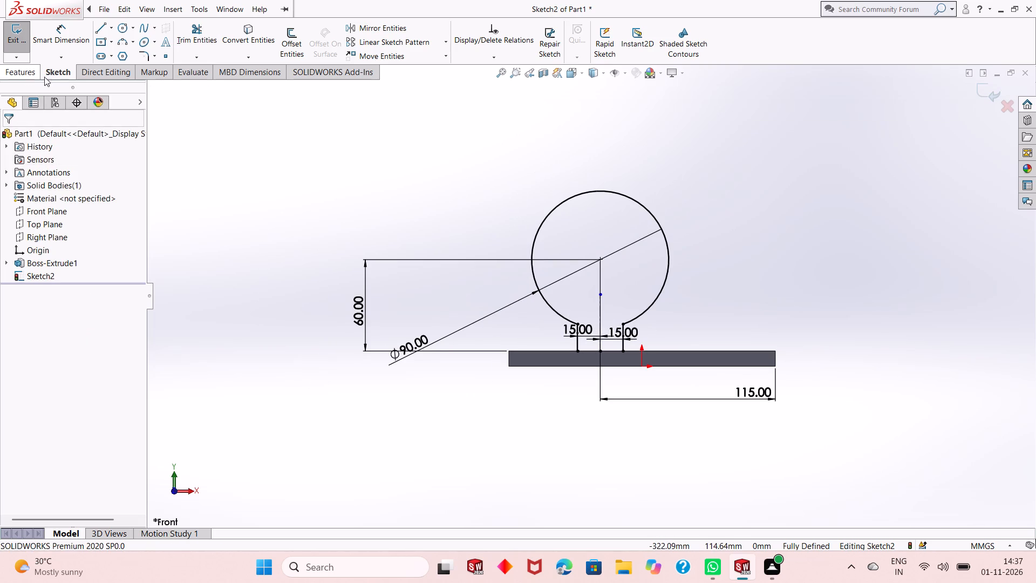
left_click(105, 28)
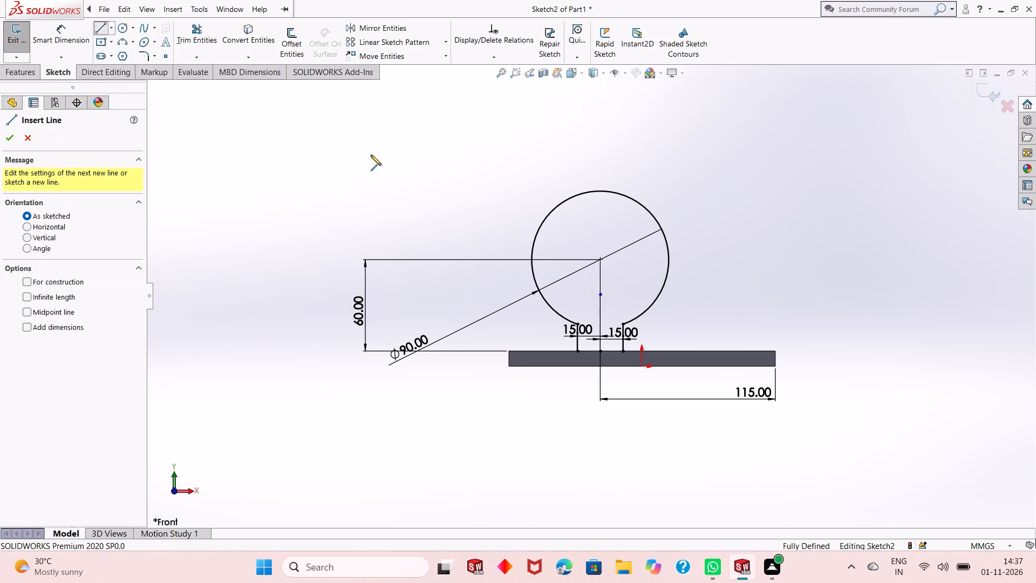
scroll(539, 265, "down", 4)
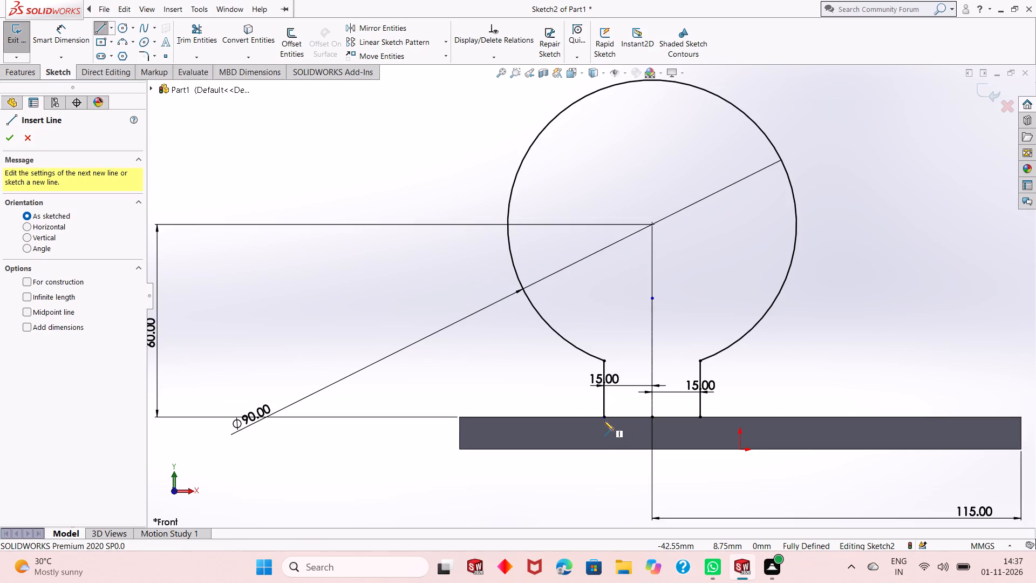
left_click(606, 417)
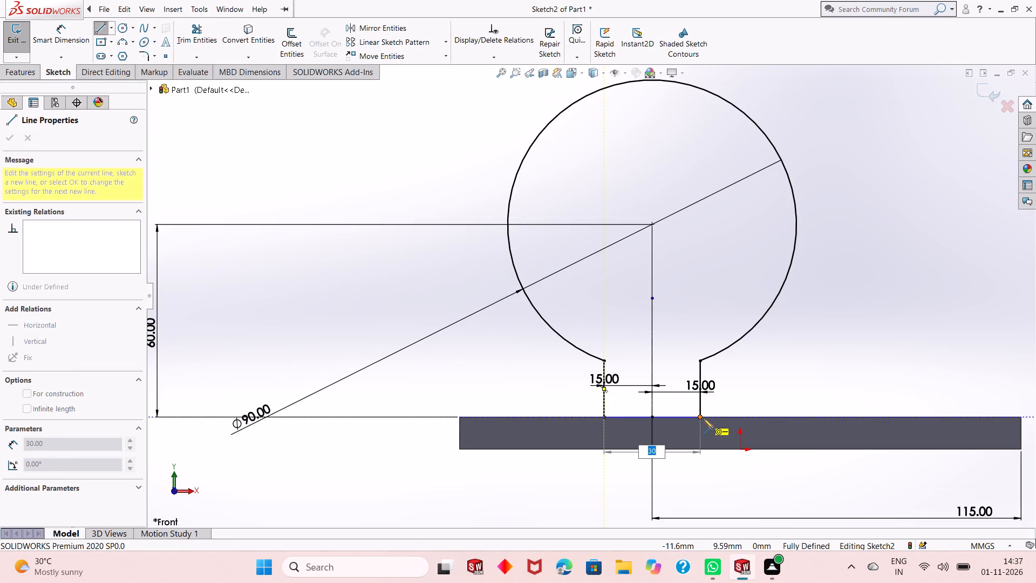
left_click(703, 417)
right_click(767, 365)
left_click(790, 367)
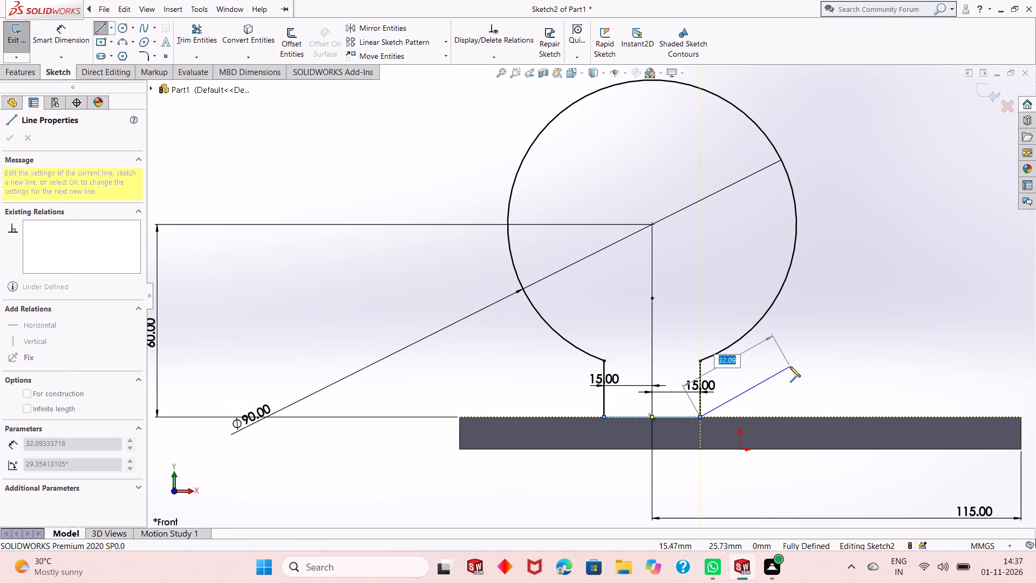
right_click(790, 367)
left_click(798, 374)
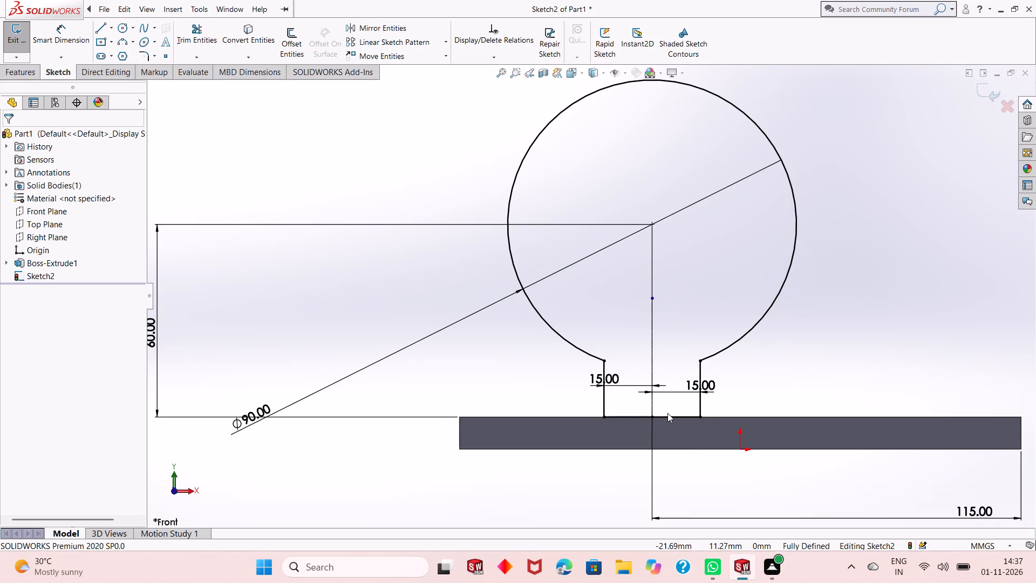
Extrude the circle-and-neck profile 90 mm with a Mid Plane end condition, merged with the base plate.
scroll(589, 358, "up", 4)
scroll(588, 357, "down", 2)
scroll(589, 357, "up", 2)
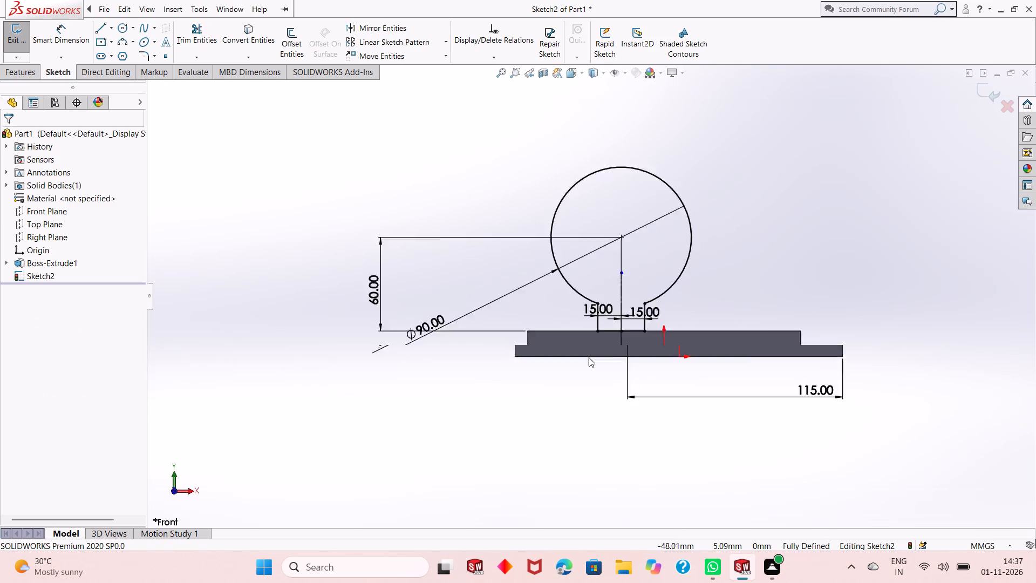
scroll(589, 357, "up", 1)
scroll(648, 219, "down", 3)
scroll(629, 363, "up", 2)
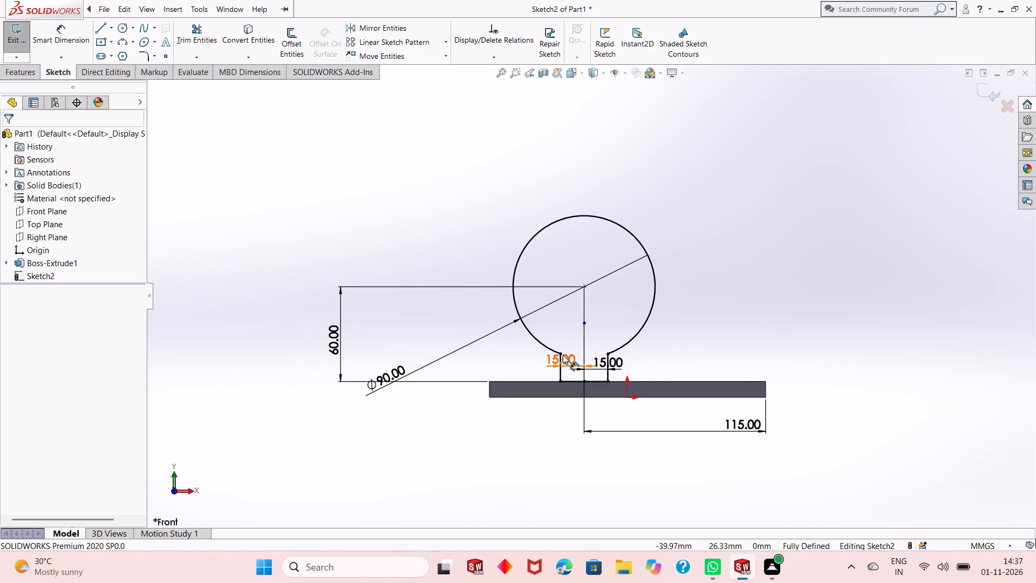
left_click(30, 72)
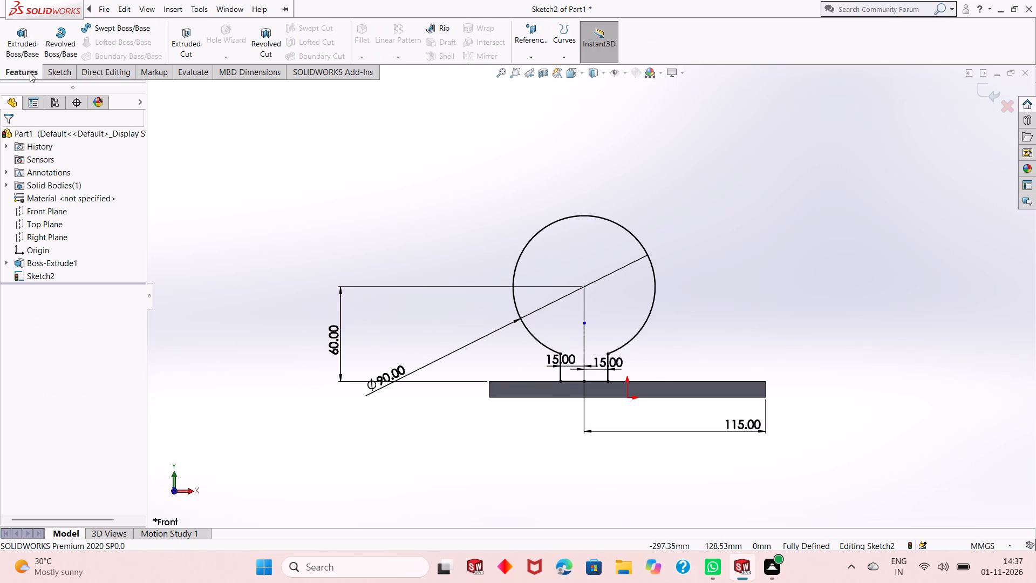
left_click(28, 50)
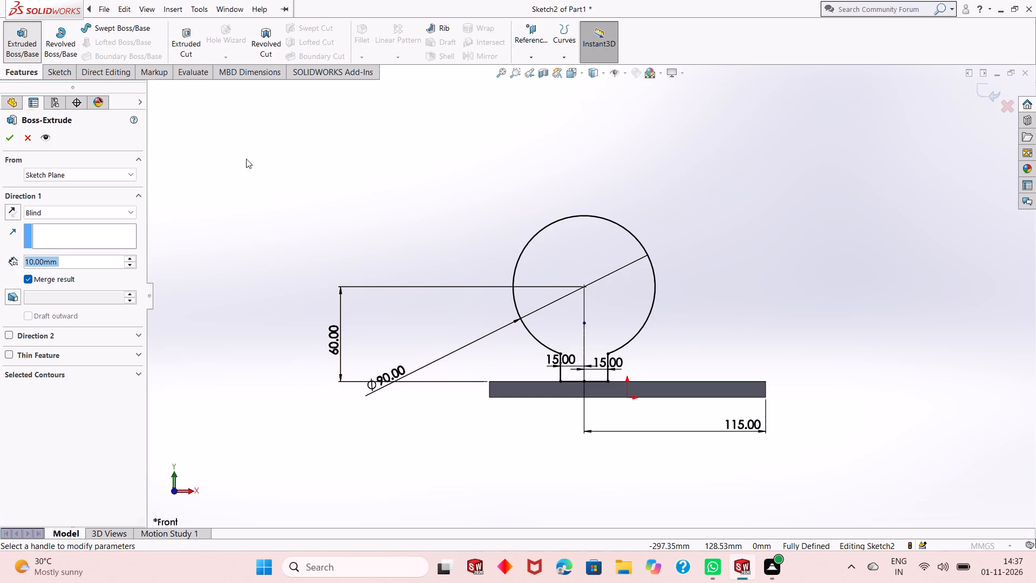
middle_click_drag(715, 284, 651, 352)
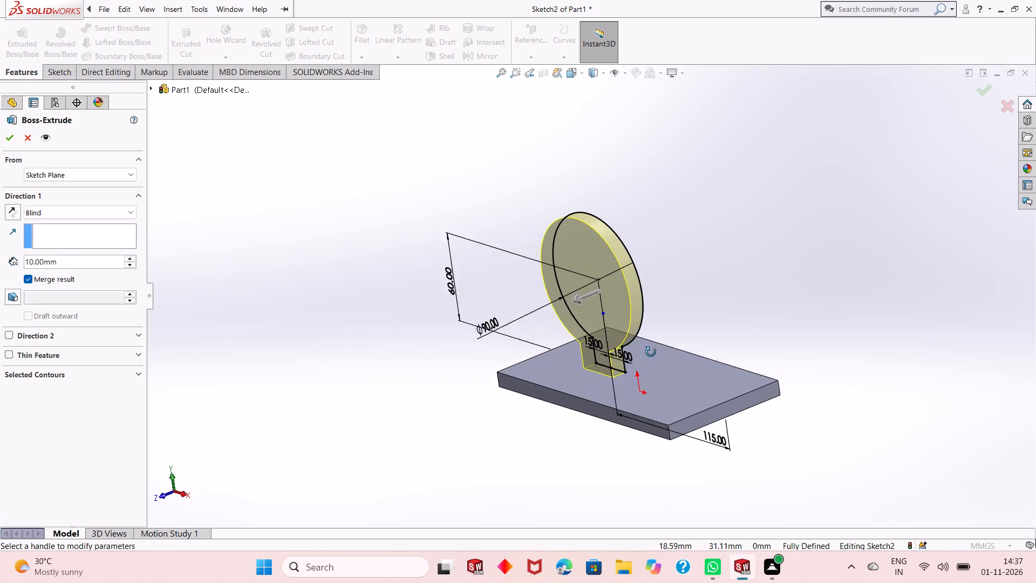
middle_click_drag(651, 352, 651, 358)
scroll(651, 358, "up", 1)
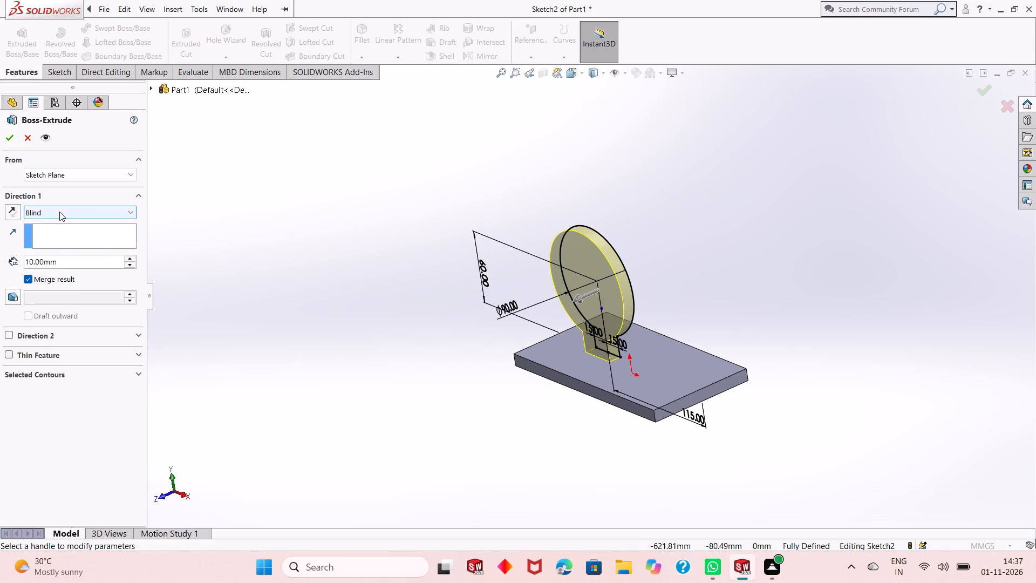
left_click(59, 212)
left_click(94, 279)
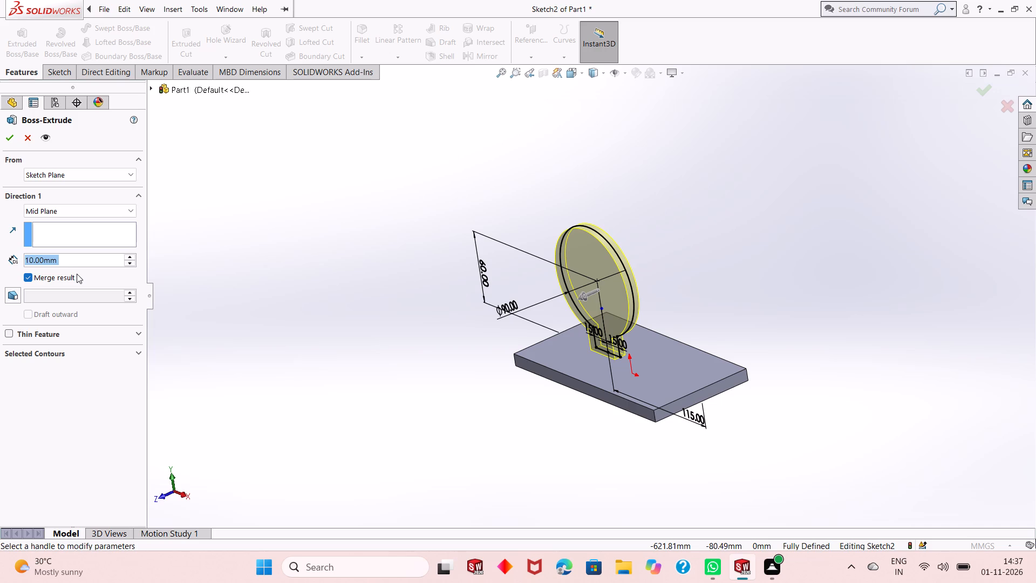
type("90")
key("Return")
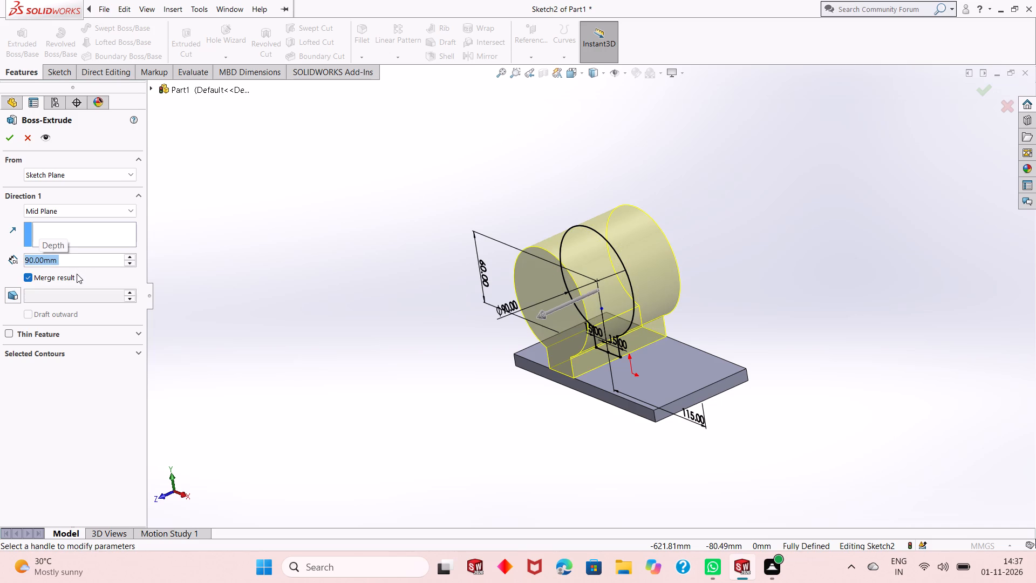
left_click(5, 133)
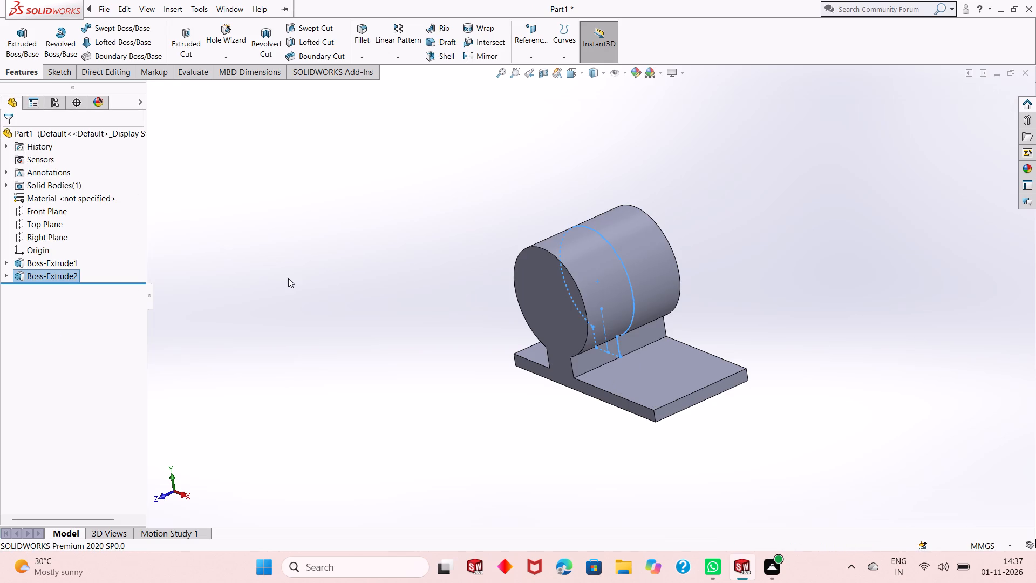
Create a reference plane offset 130 mm above the Top Plane.
middle_click_drag(523, 324, 582, 320)
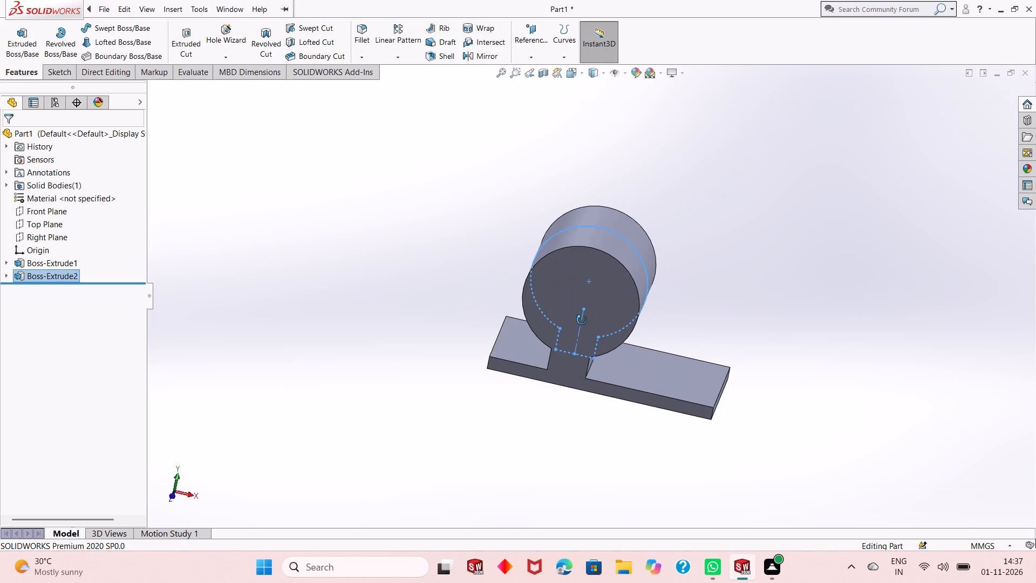
middle_click_drag(582, 320, 555, 327)
left_click(454, 335)
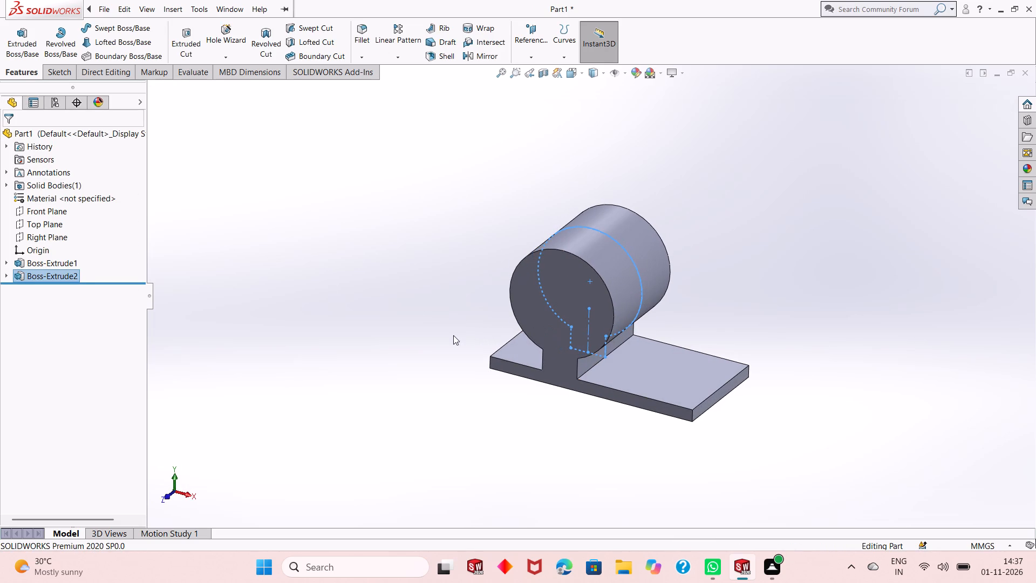
middle_click_drag(564, 384, 599, 297)
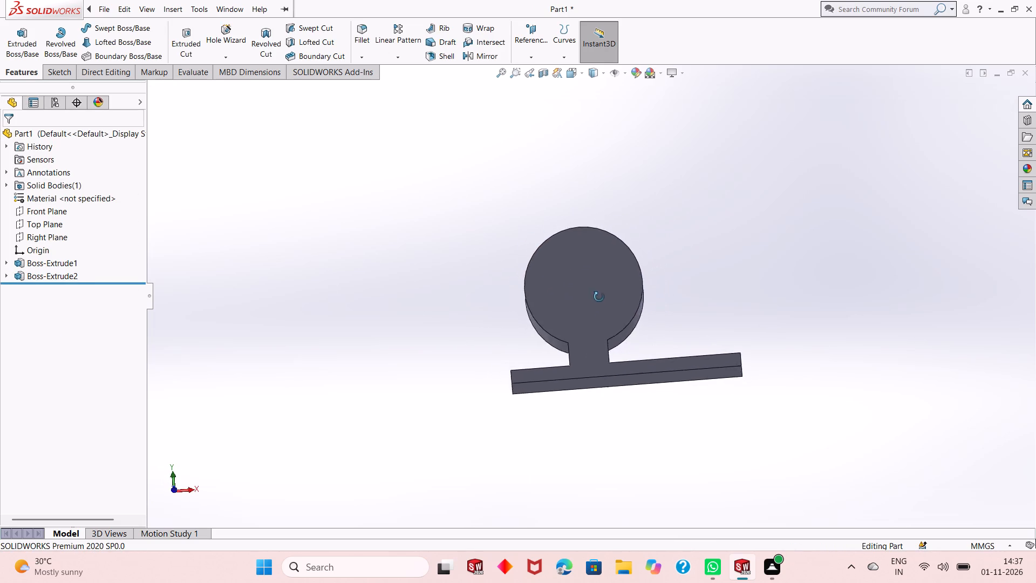
middle_click_drag(599, 297, 599, 385)
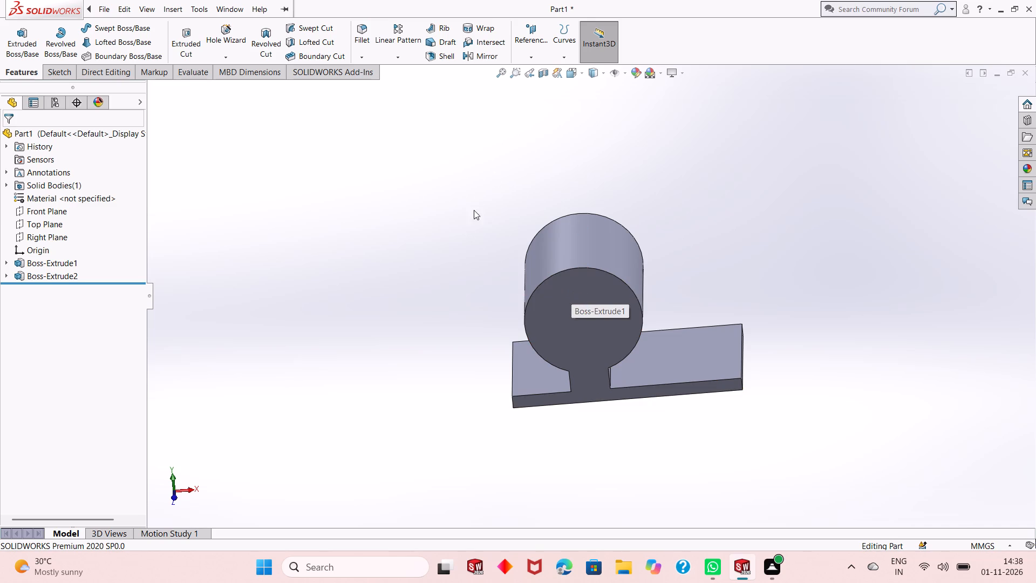
left_click(49, 224)
middle_click_drag(392, 438, 399, 322)
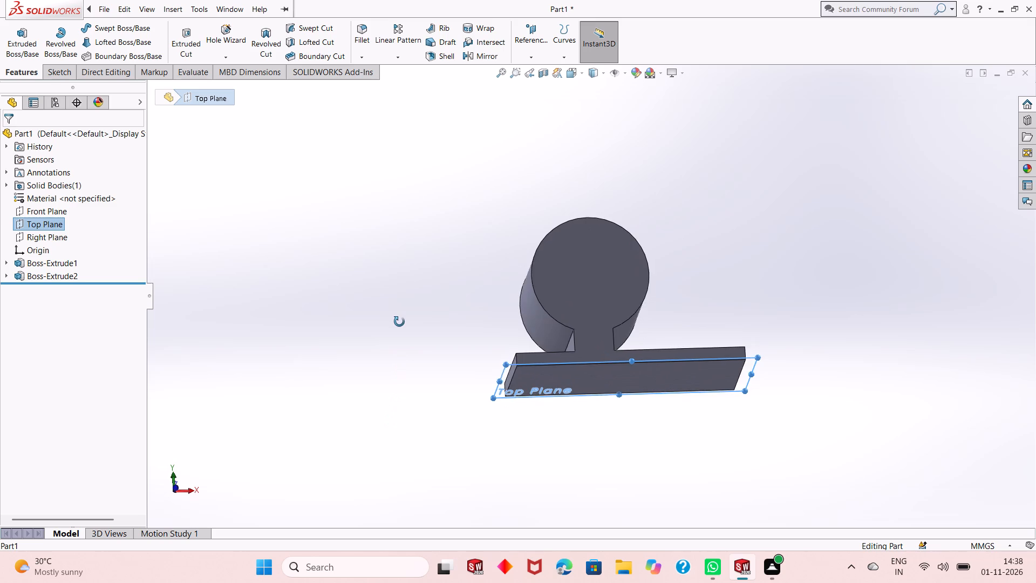
middle_click_drag(399, 322, 400, 407)
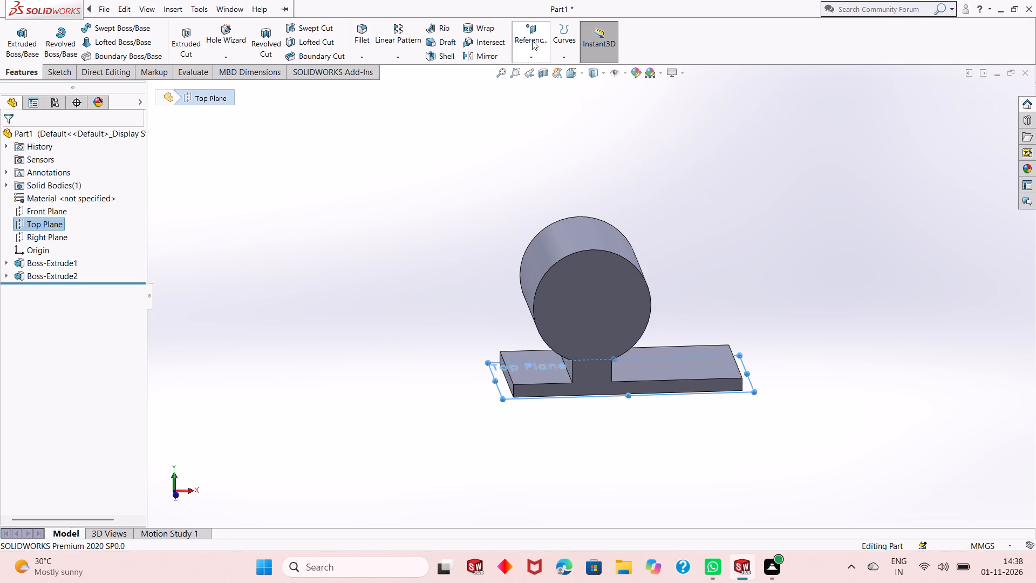
left_click(532, 40)
left_click(537, 76)
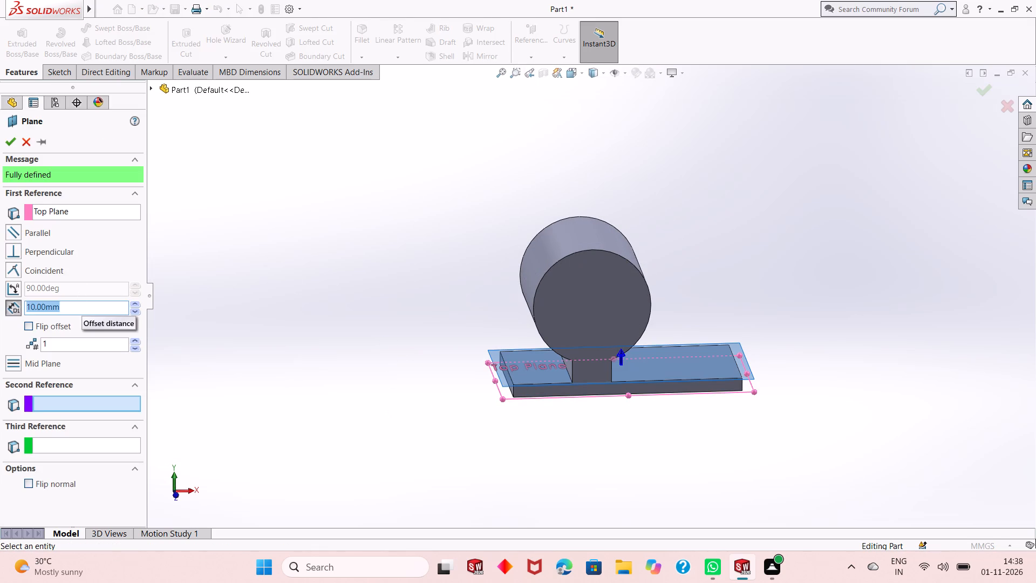
key("1")
type("30")
key("Return")
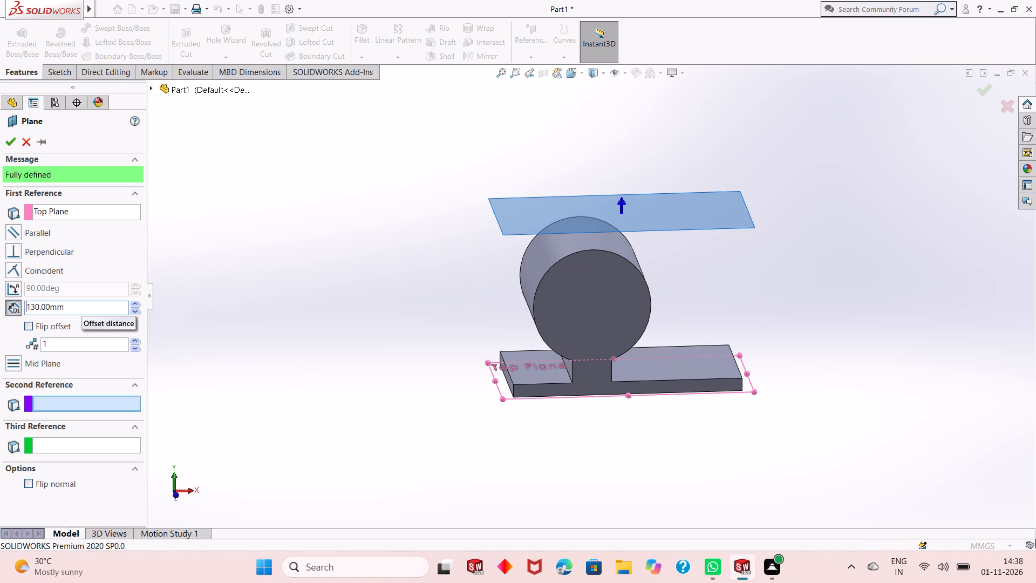
middle_click_drag(598, 452, 596, 452)
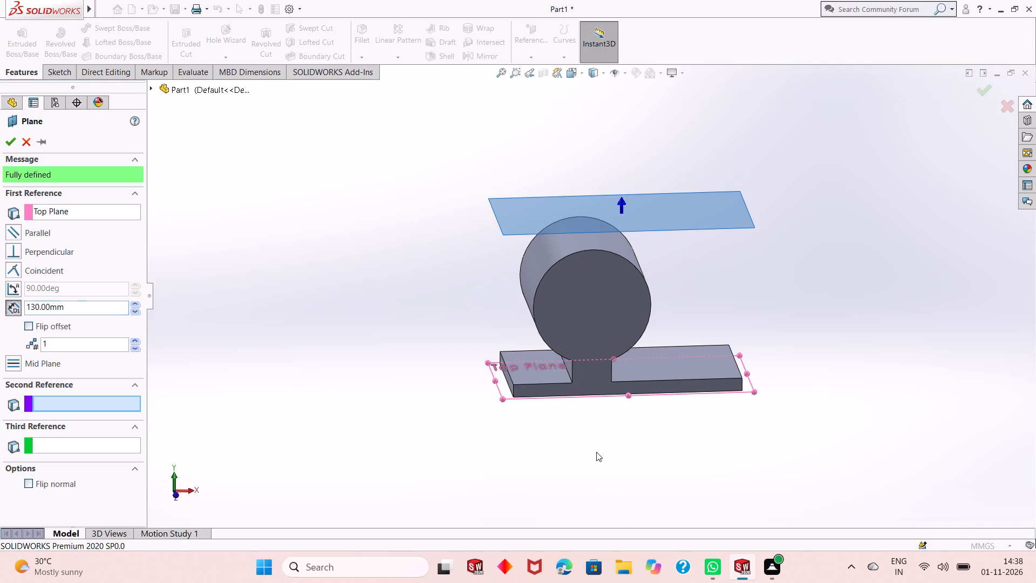
middle_click_drag(596, 452, 594, 442)
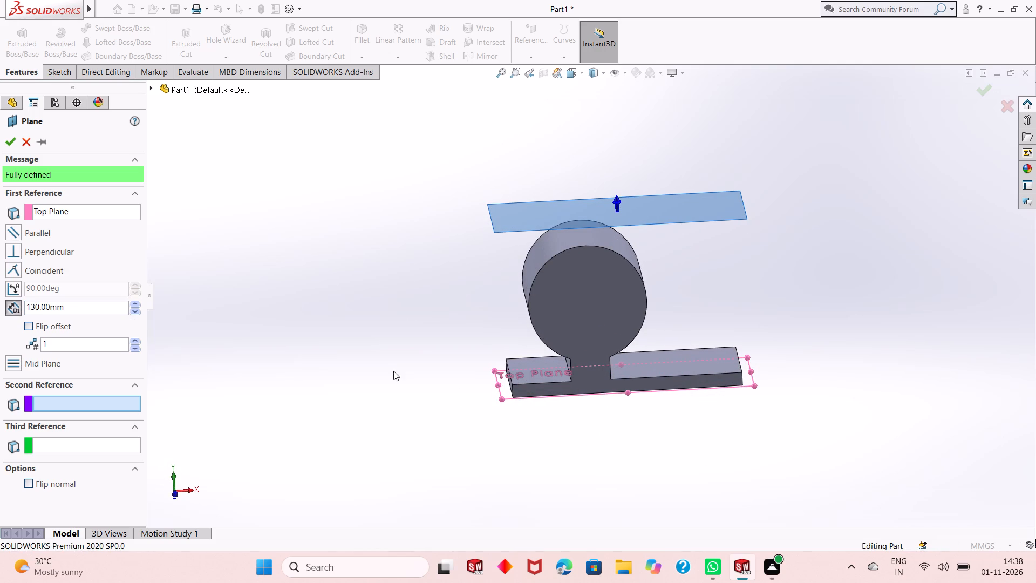
left_click(10, 142)
On the new offset plane, sketch a corner rectangle spanning the cylinder's width between its two side edges, across its middle portion.
right_click(712, 208)
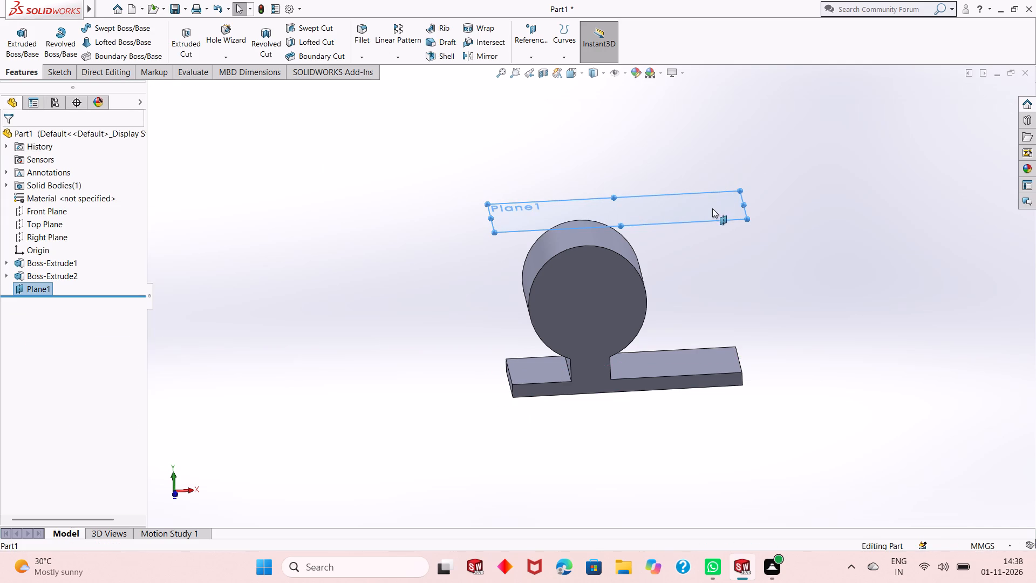
left_click(739, 195)
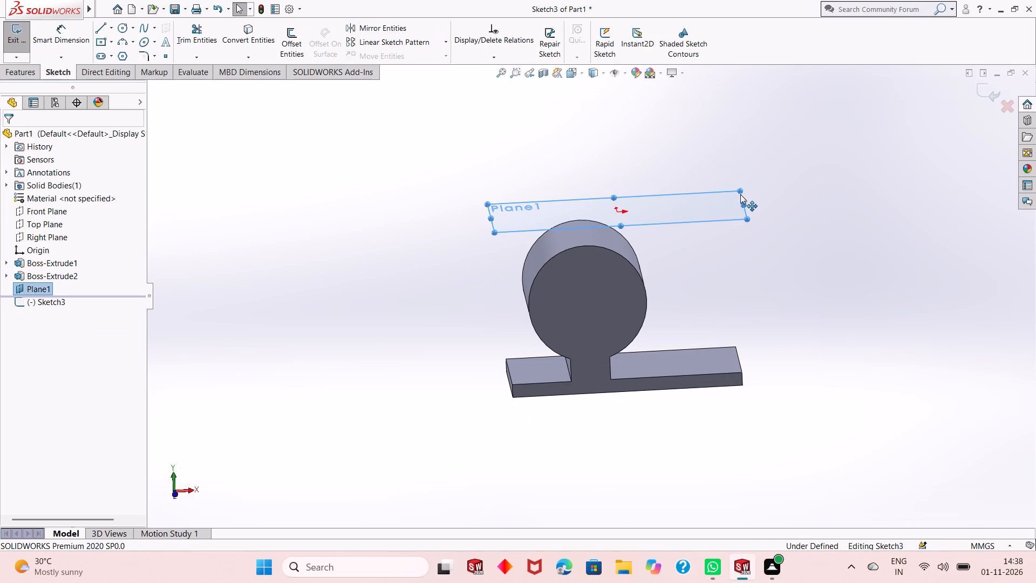
key("ctrl+8")
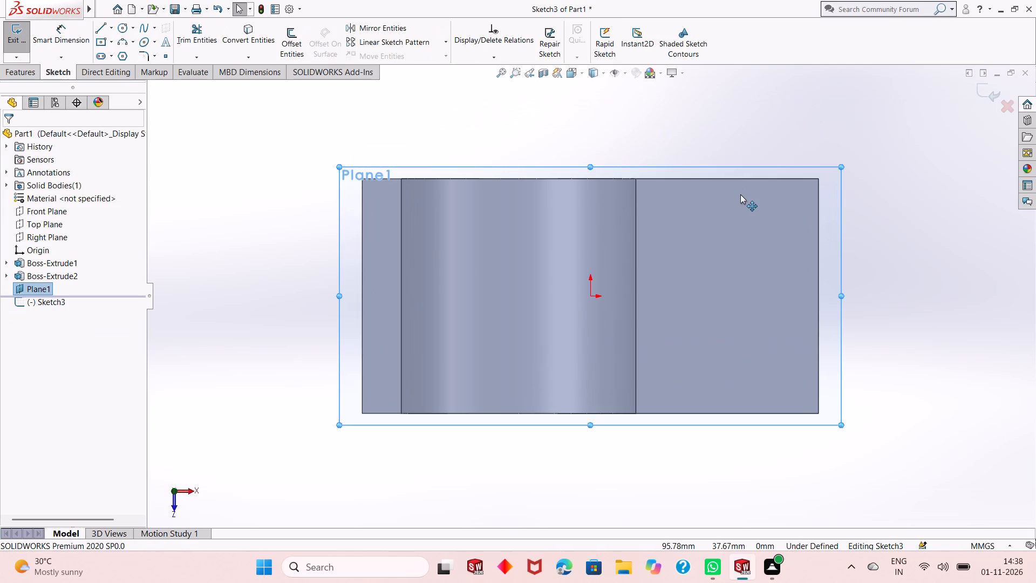
scroll(539, 311, "up", 3)
left_click(357, 252)
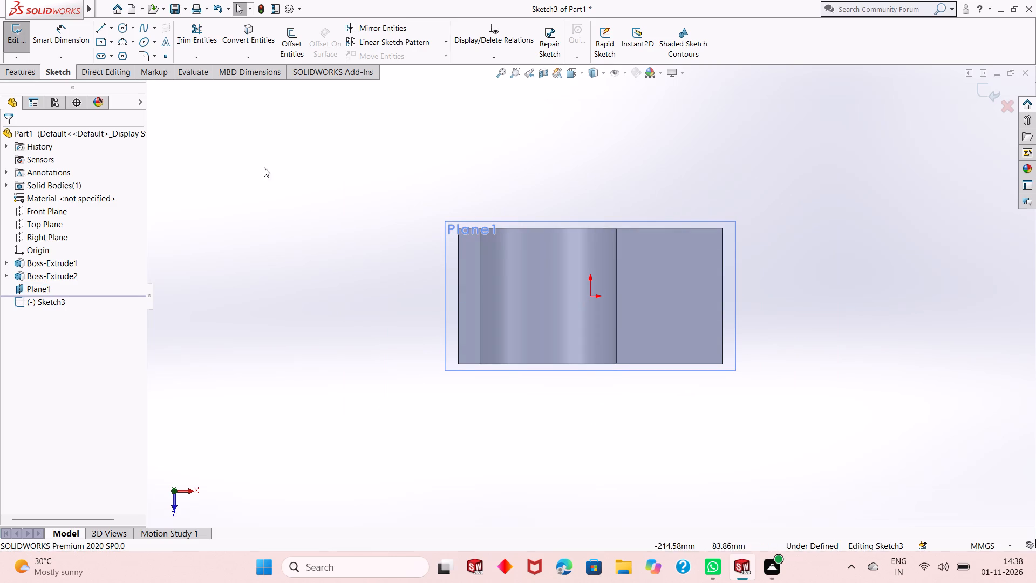
left_click(111, 42)
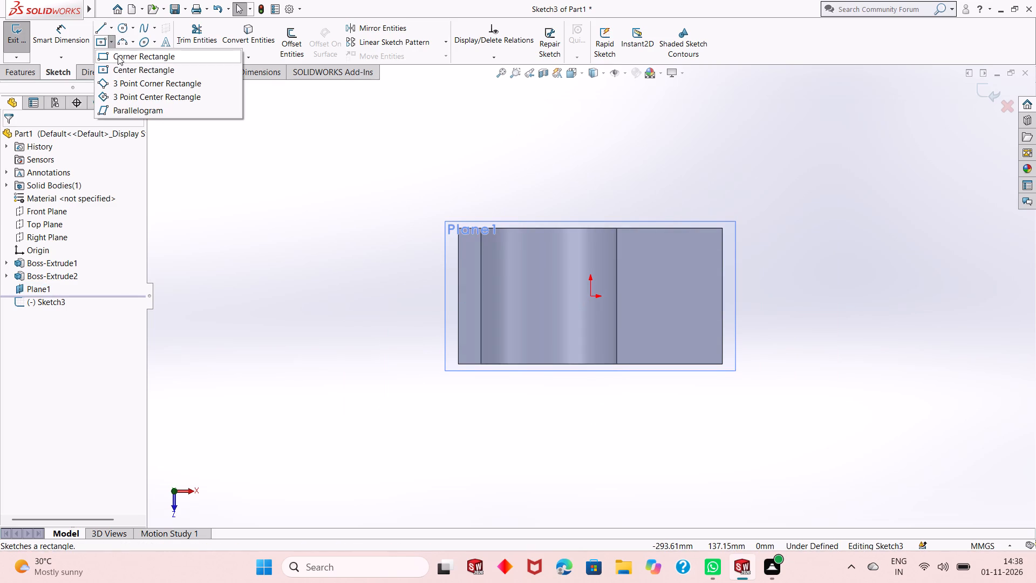
left_click(118, 56)
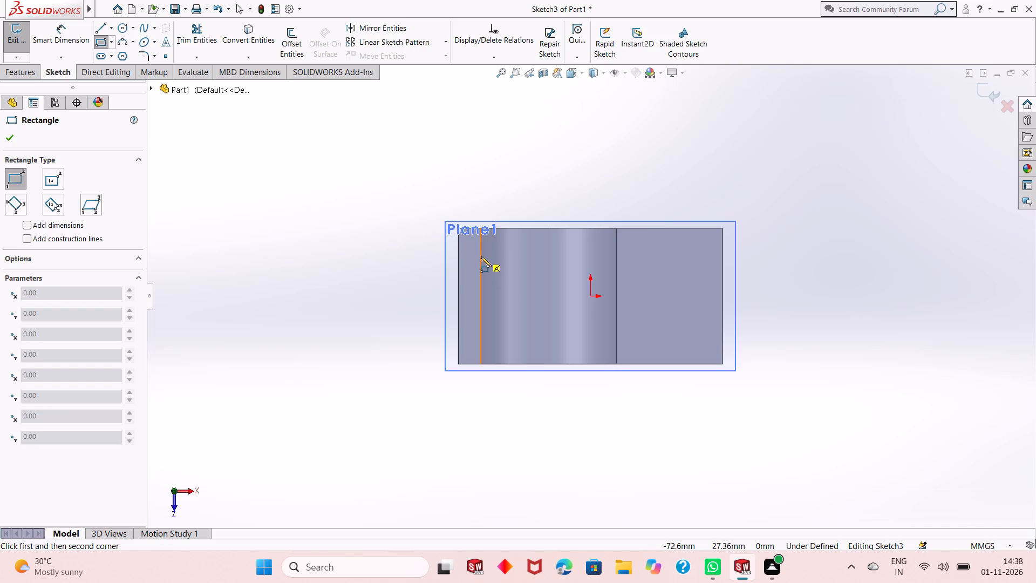
left_click(481, 258)
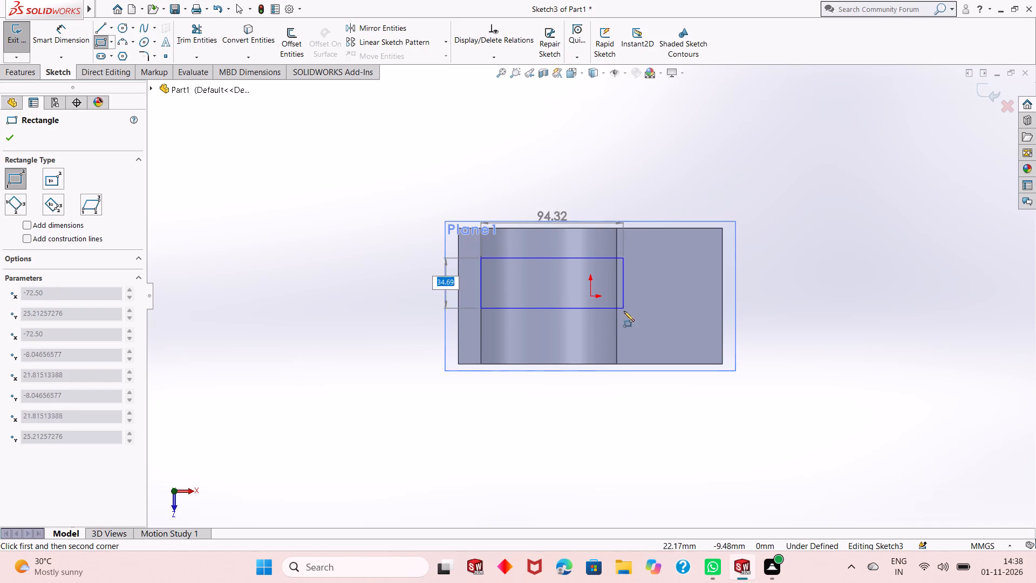
left_click(617, 324)
right_click(640, 182)
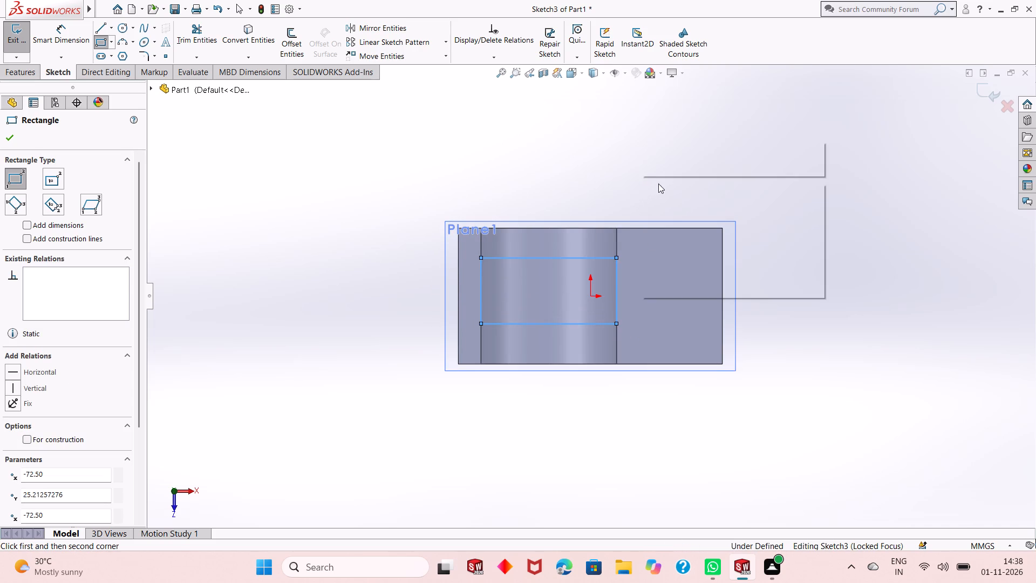
left_click(658, 184)
right_click(658, 184)
left_click(671, 189)
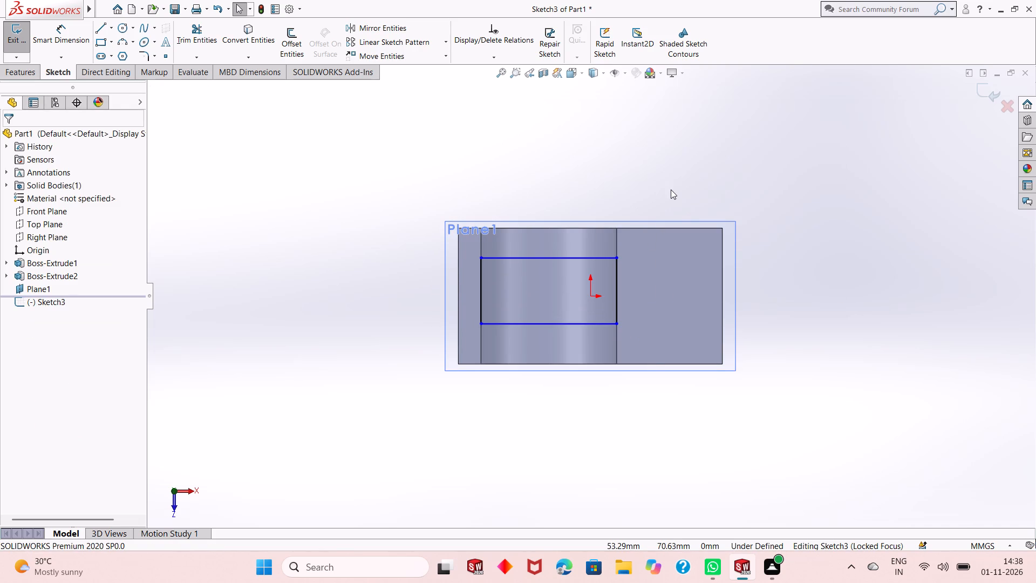
Start dimensioning the new rectangle with Smart Dimension.
left_click(52, 32)
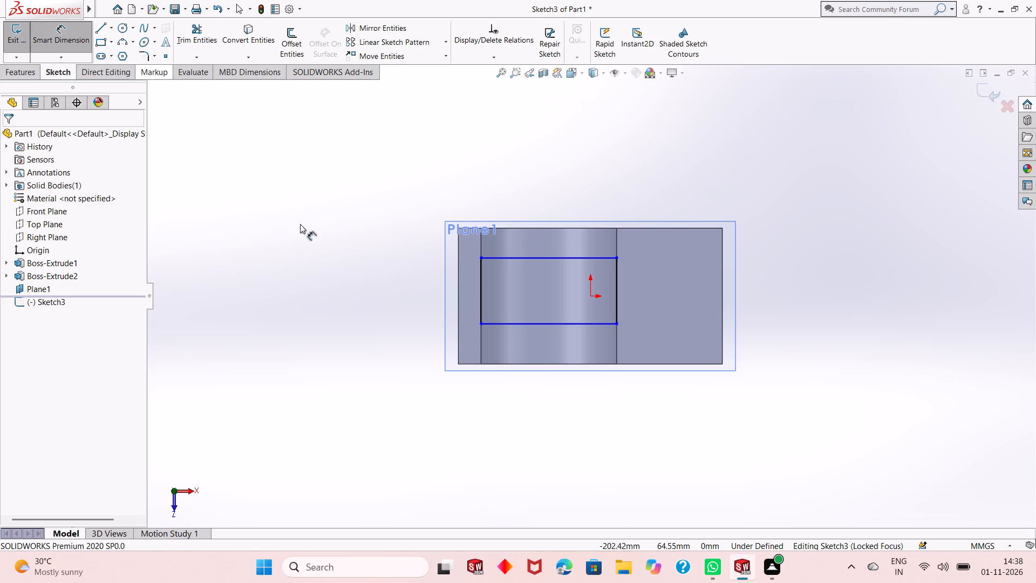
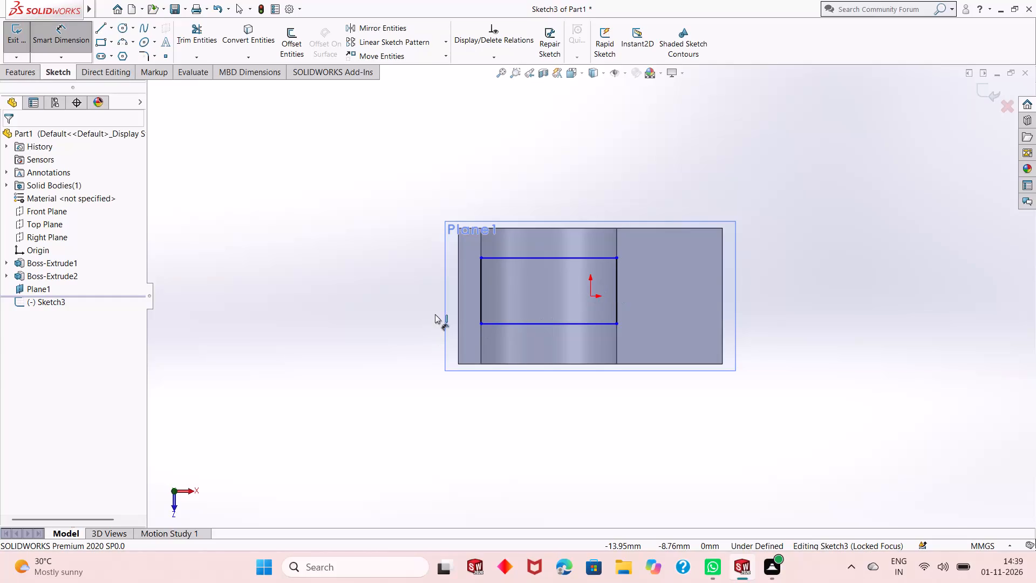
Dimension the rectangle's side along the cylinder axis as 80 mm and its near edge 5 mm from the cylinder's end edge.
left_click(482, 286)
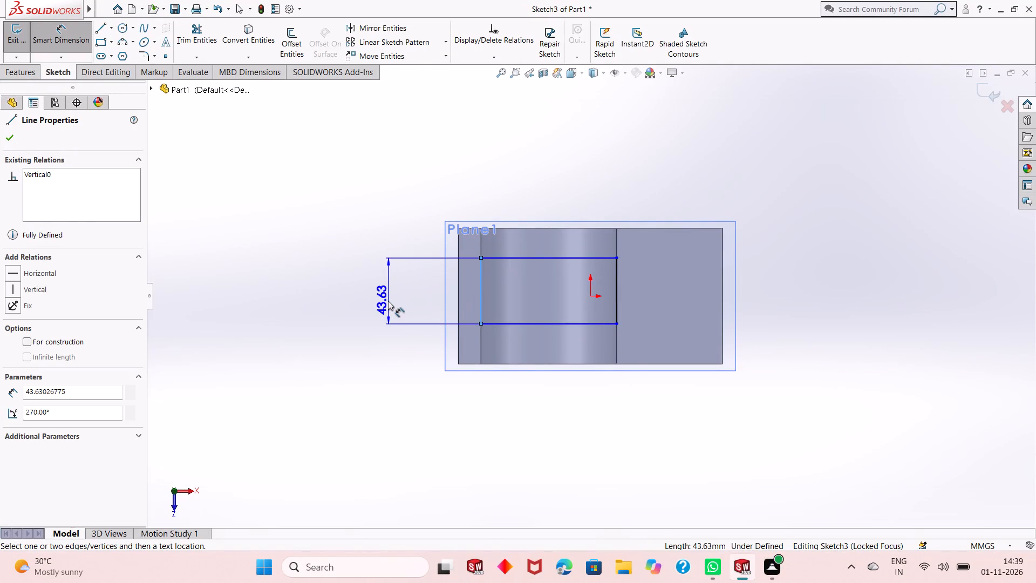
left_click(388, 301)
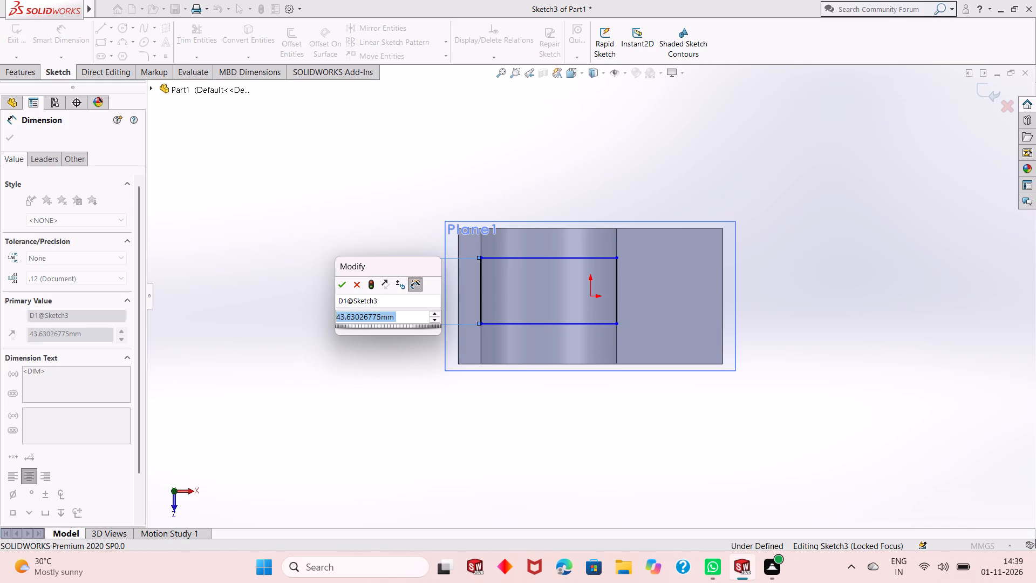
type("80")
key("Return")
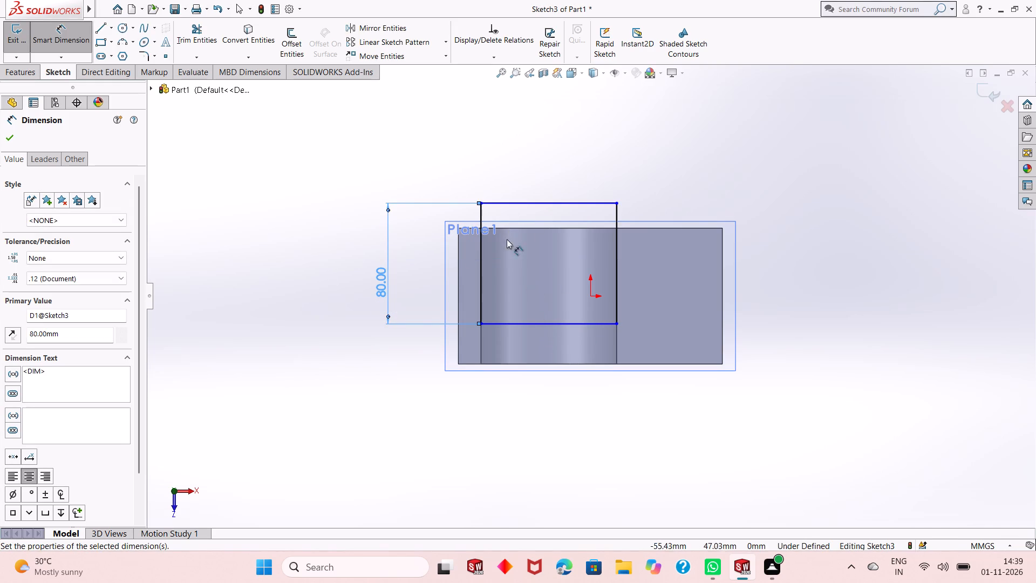
left_click(532, 321)
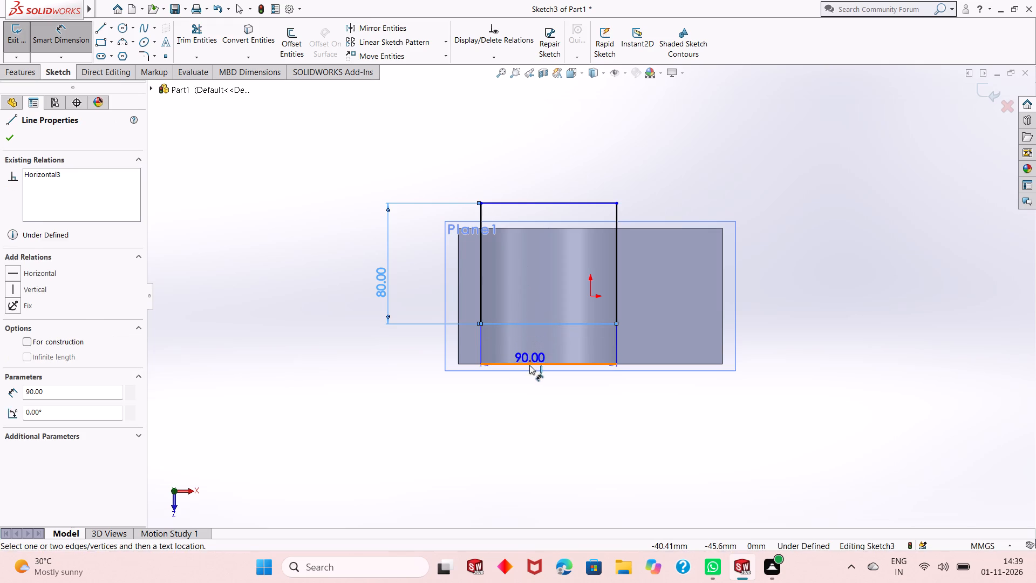
left_click(529, 365)
left_click(387, 363)
key("5")
key("Return")
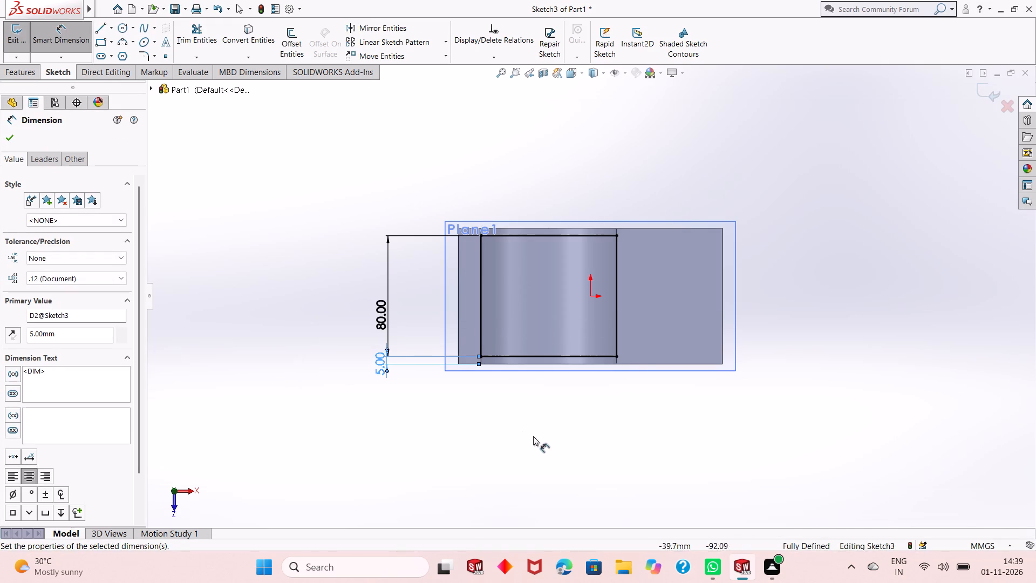
Set the rectangle's side length to 70 mm and its offset from the cylinder's end edge to 10 mm.
scroll(559, 358, "down", 3)
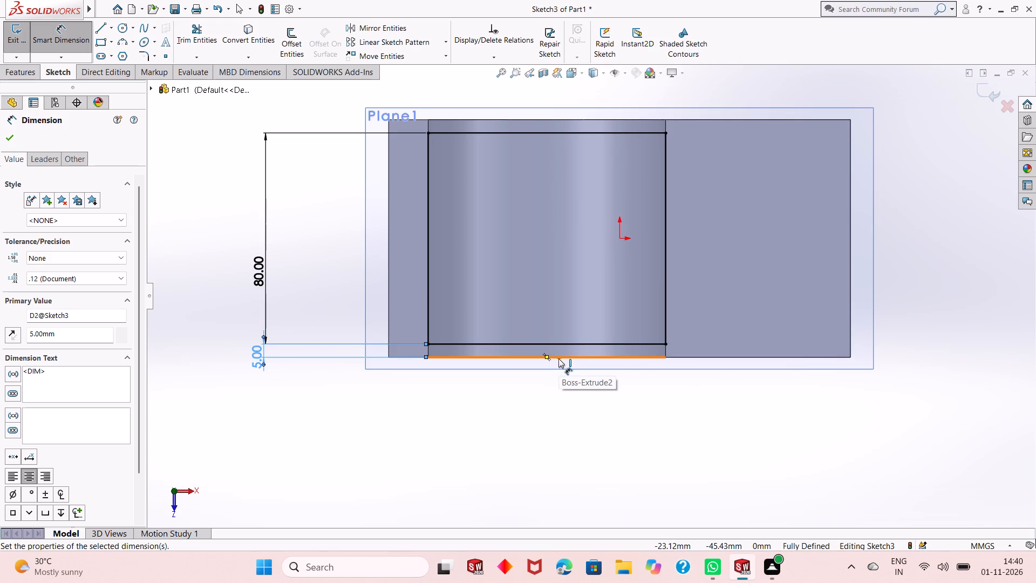
scroll(558, 358, "up", 3)
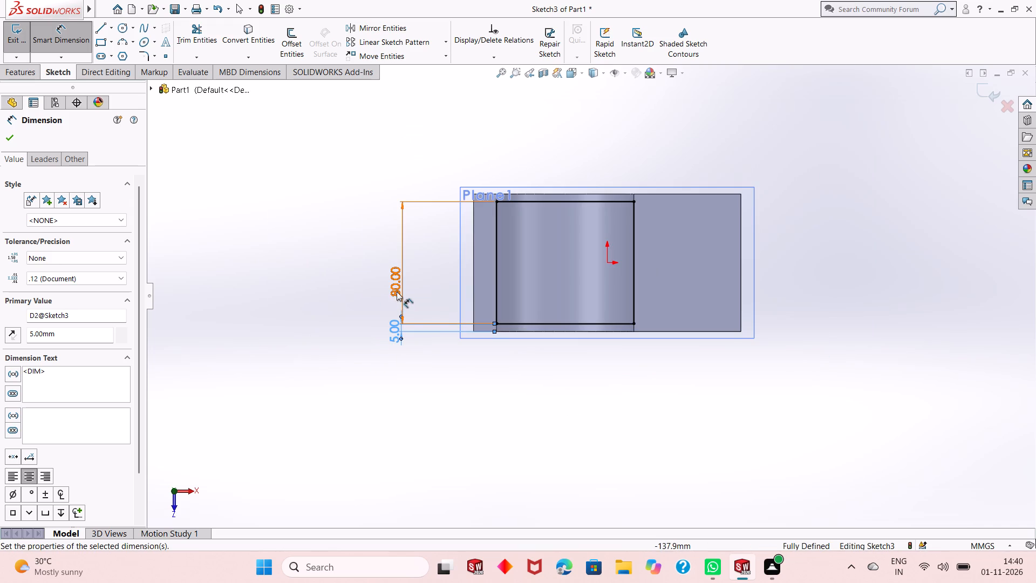
triple_click(397, 291)
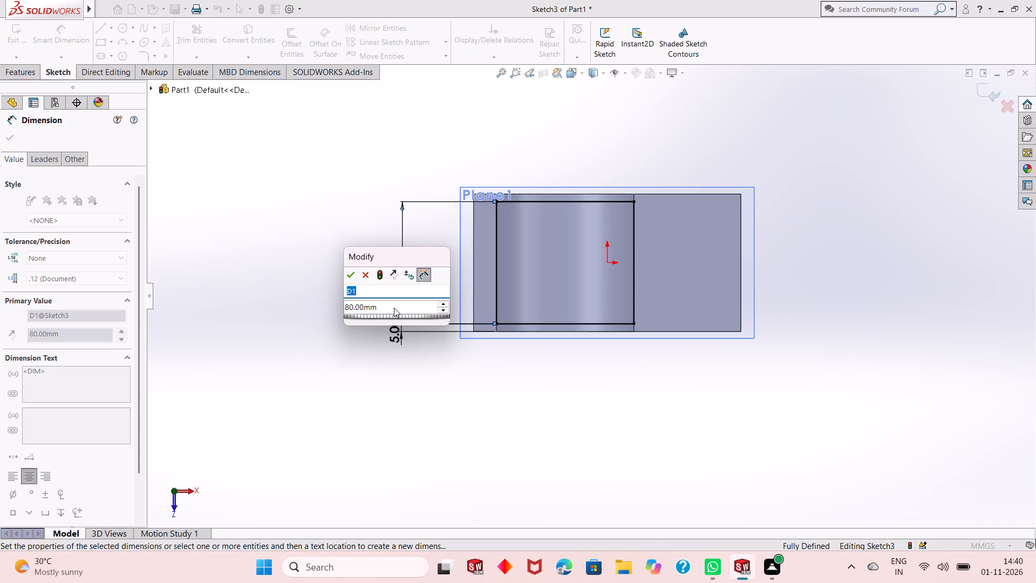
double_click(394, 308)
type("70")
key("Return")
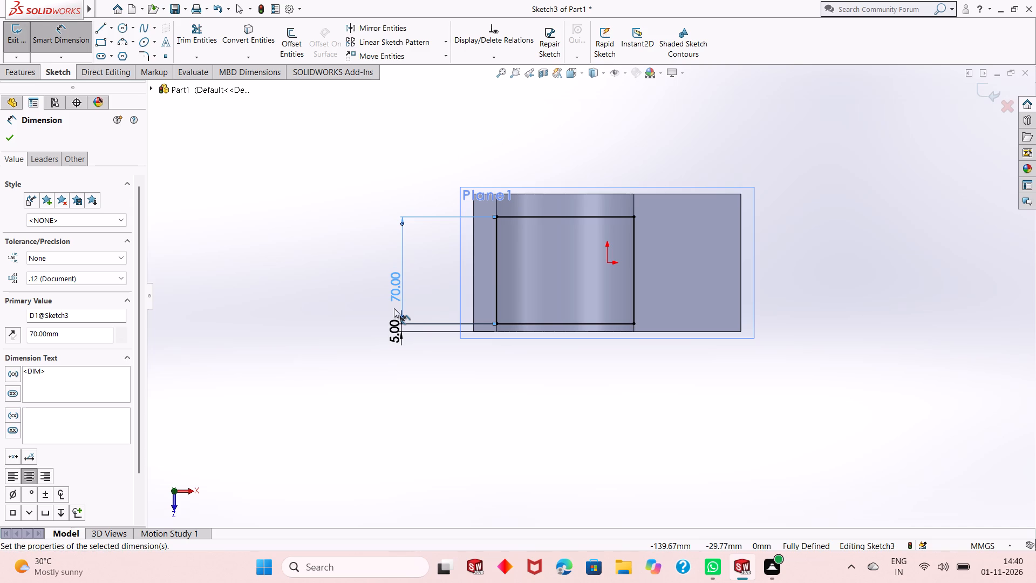
double_click(392, 335)
type("10")
key("Return")
Examine from several angles how the dimensioned rectangle sits above the cylindrical body.
middle_click_drag(638, 369, 632, 366)
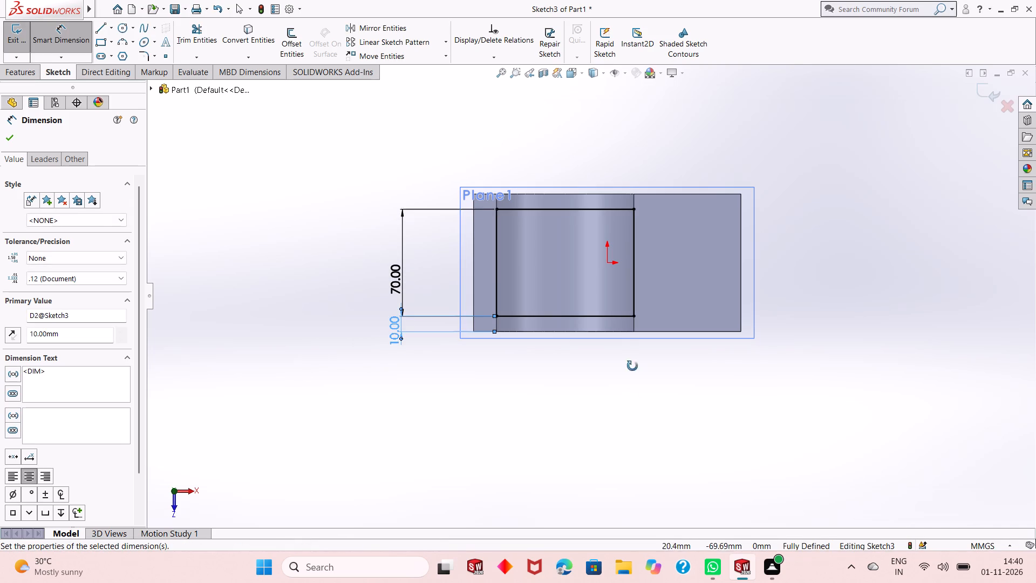
middle_click_drag(632, 366, 591, 299)
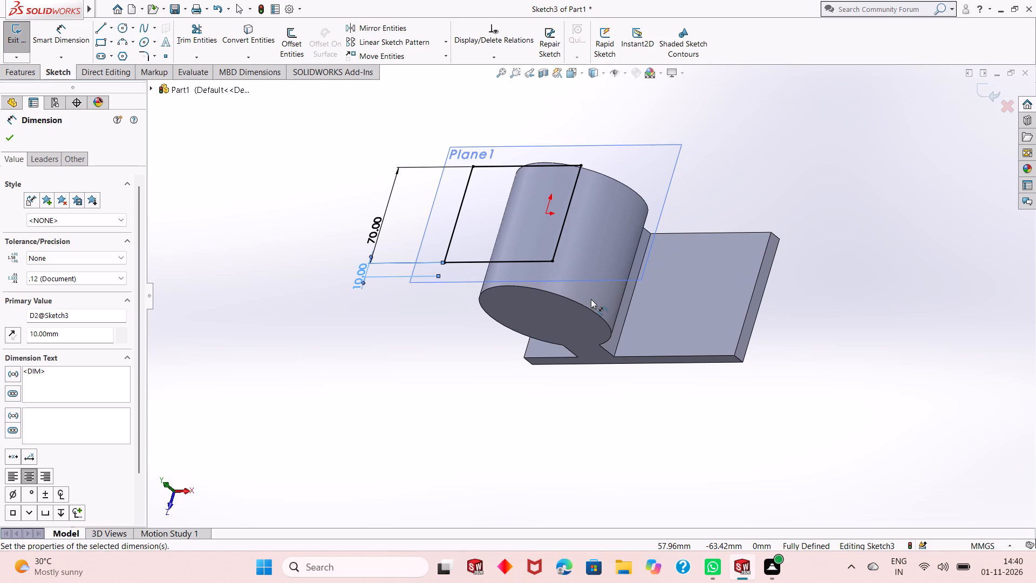
scroll(591, 299, "up", 1)
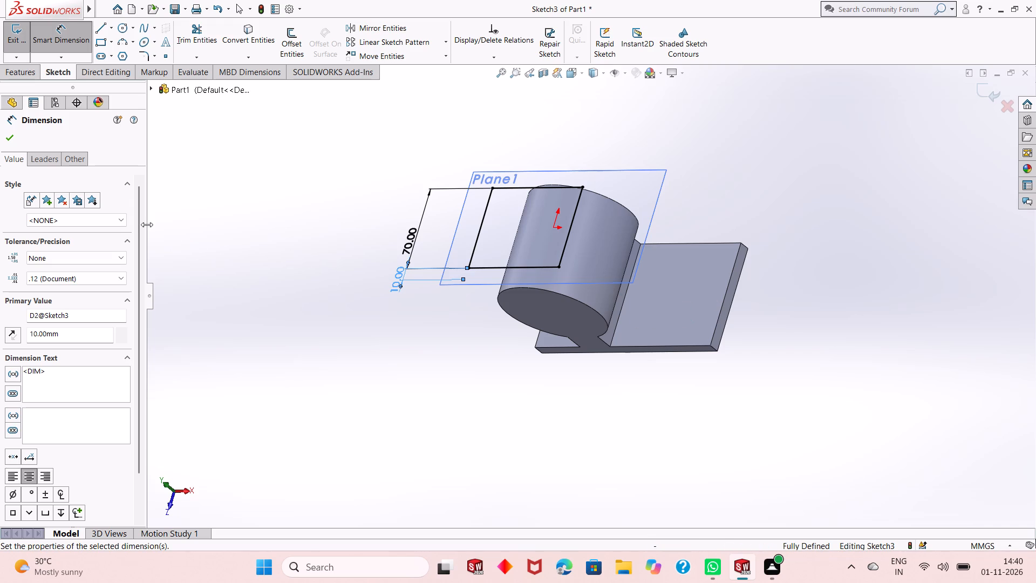
middle_click_drag(360, 246, 371, 170)
middle_click_drag(502, 326, 500, 274)
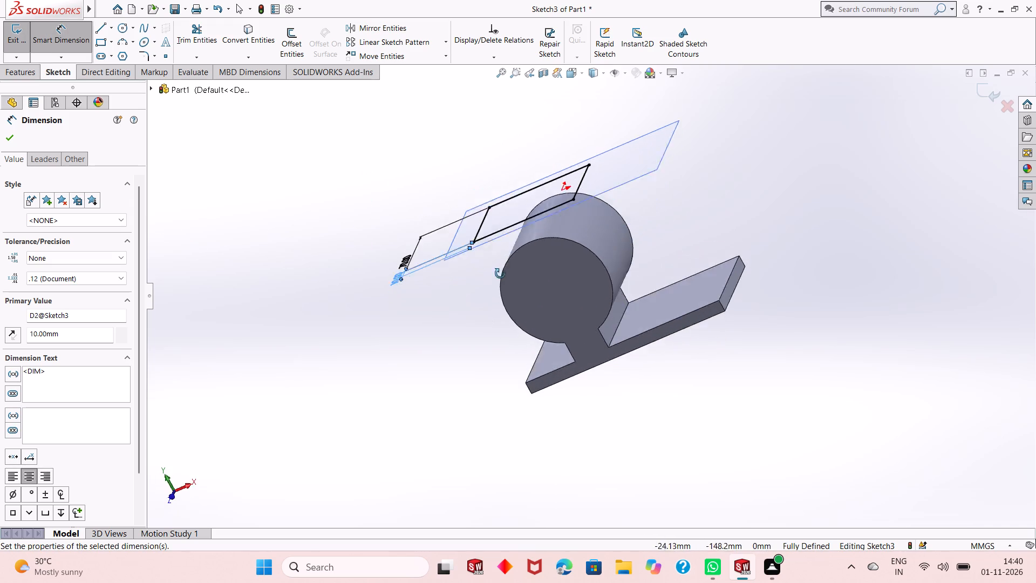
middle_click_drag(500, 274, 420, 331)
scroll(420, 331, "up", 1)
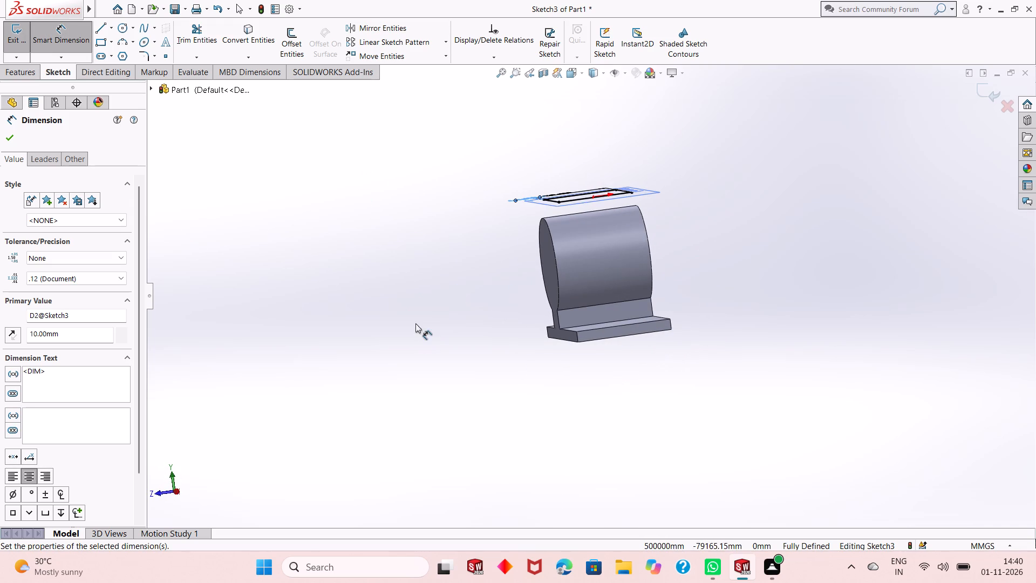
middle_click_drag(415, 323, 424, 356)
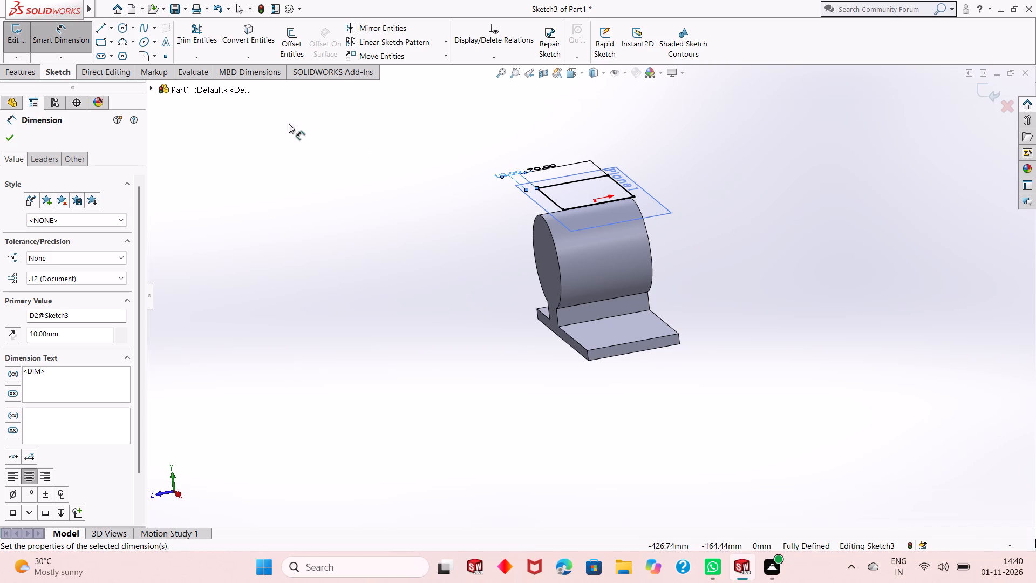
Extrude the rectangle downward toward the cylinder with a reversed direction and an Up To Next end condition, merging the result.
left_click(16, 139)
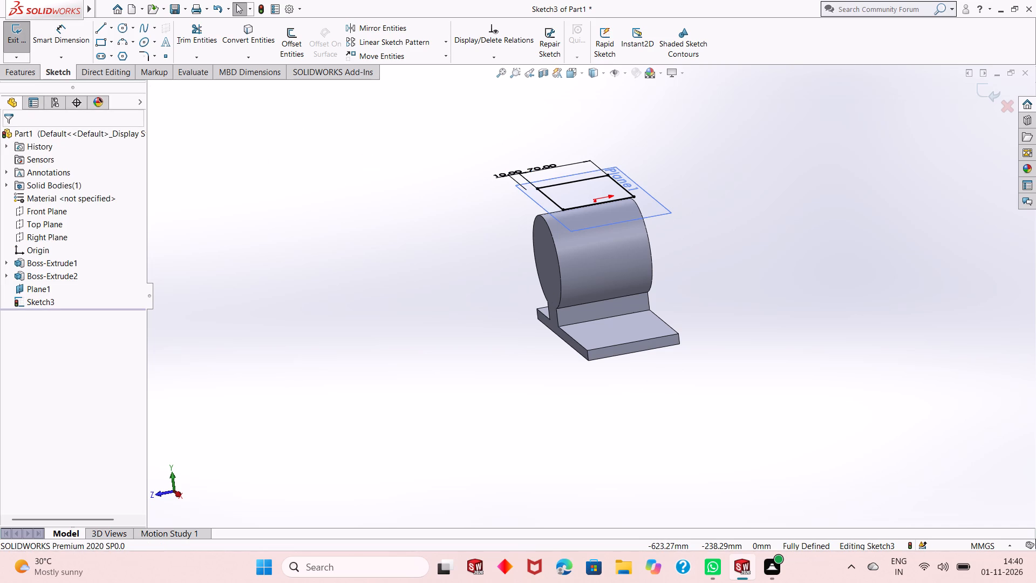
left_click(37, 83)
left_click(37, 78)
left_click(30, 58)
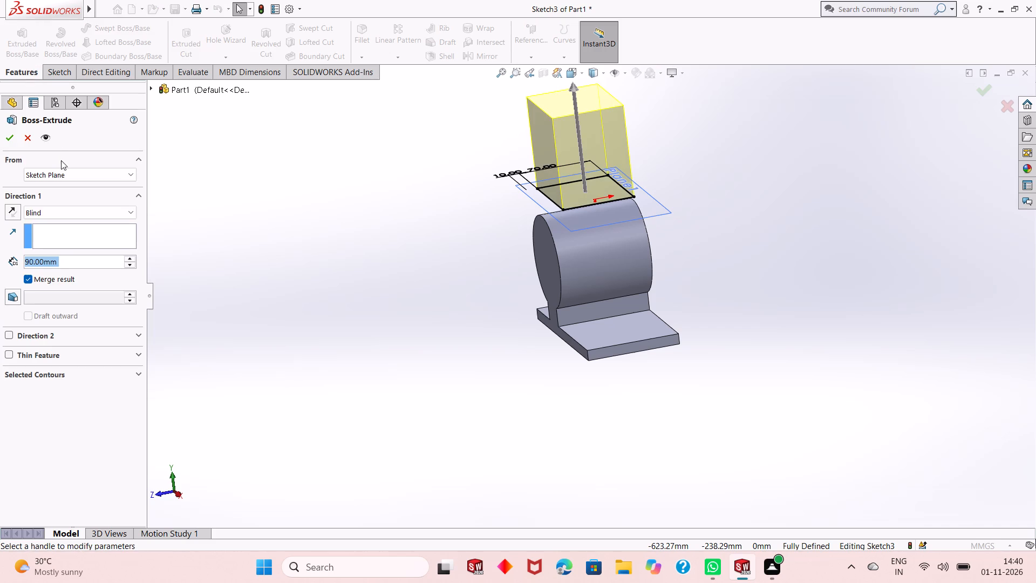
left_click(11, 209)
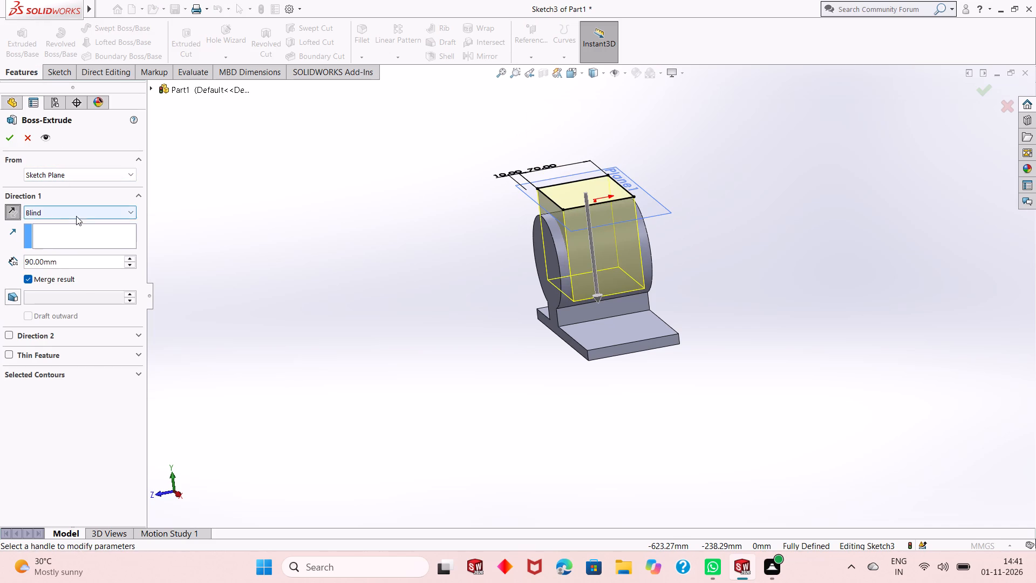
left_click(76, 216)
left_click(85, 247)
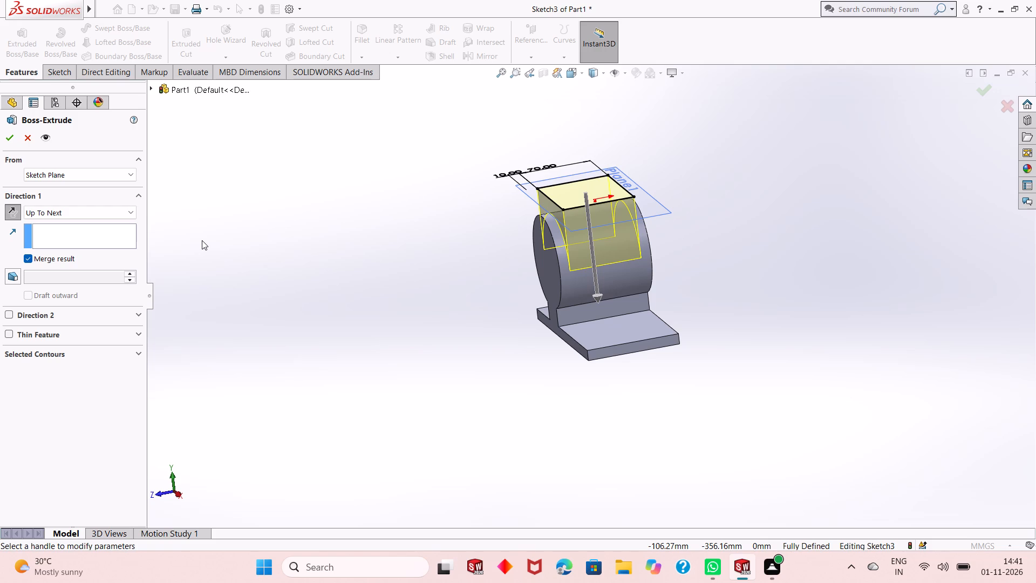
scroll(529, 358, "up", 4)
scroll(535, 308, "up", 3)
scroll(584, 273, "down", 5)
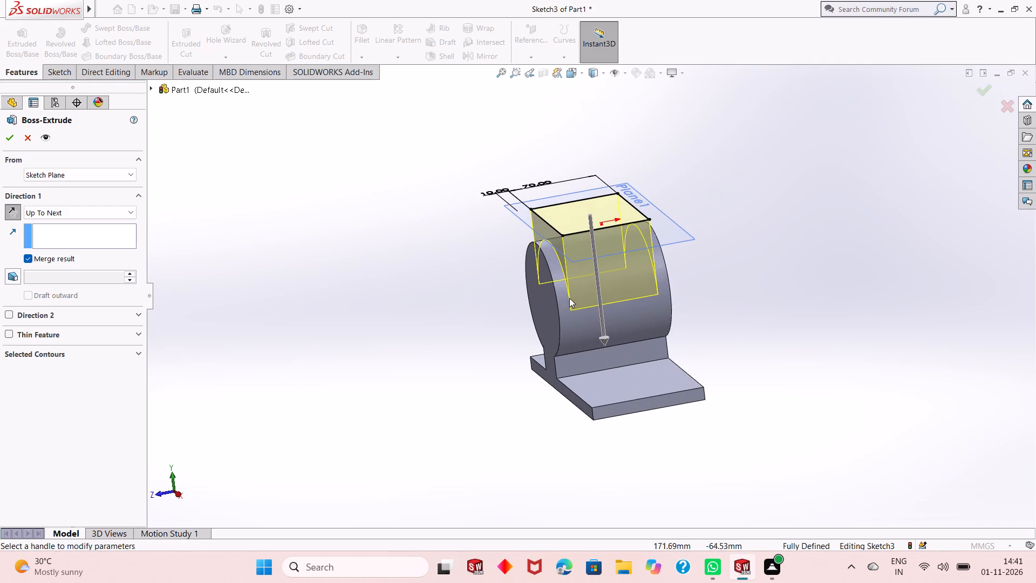
middle_click_drag(465, 396, 526, 363)
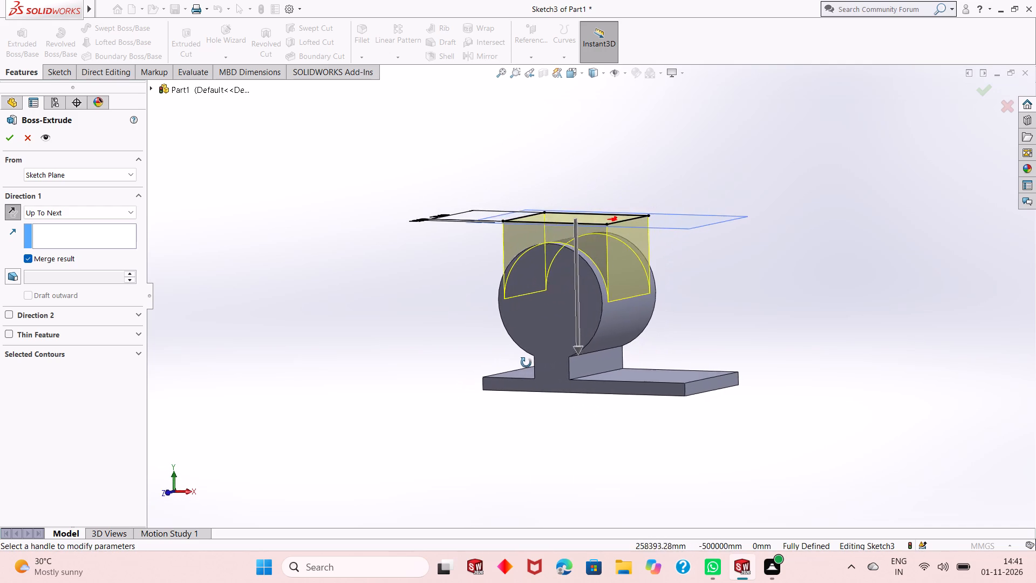
middle_click_drag(526, 363, 530, 364)
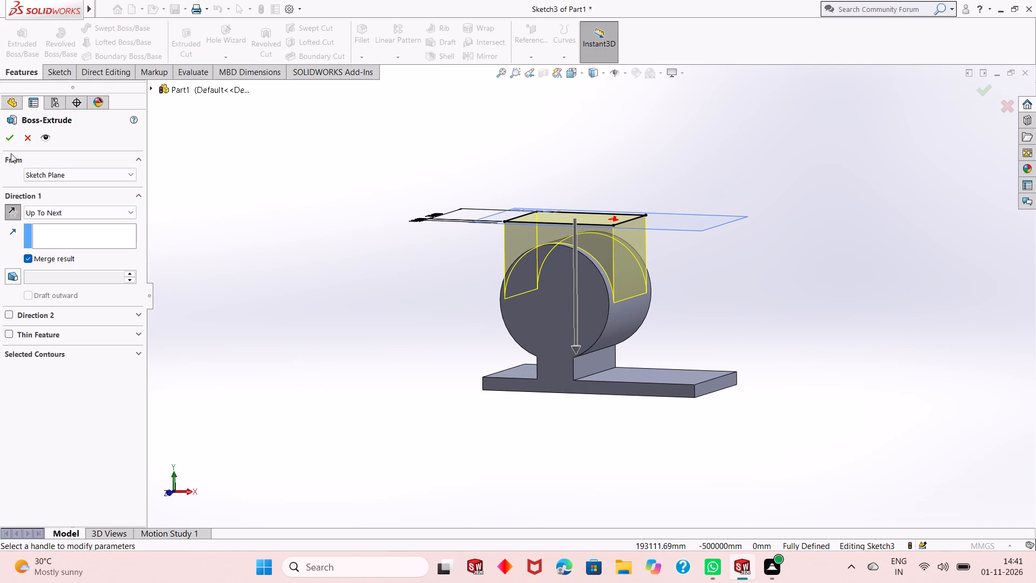
left_click(11, 138)
left_click(353, 269)
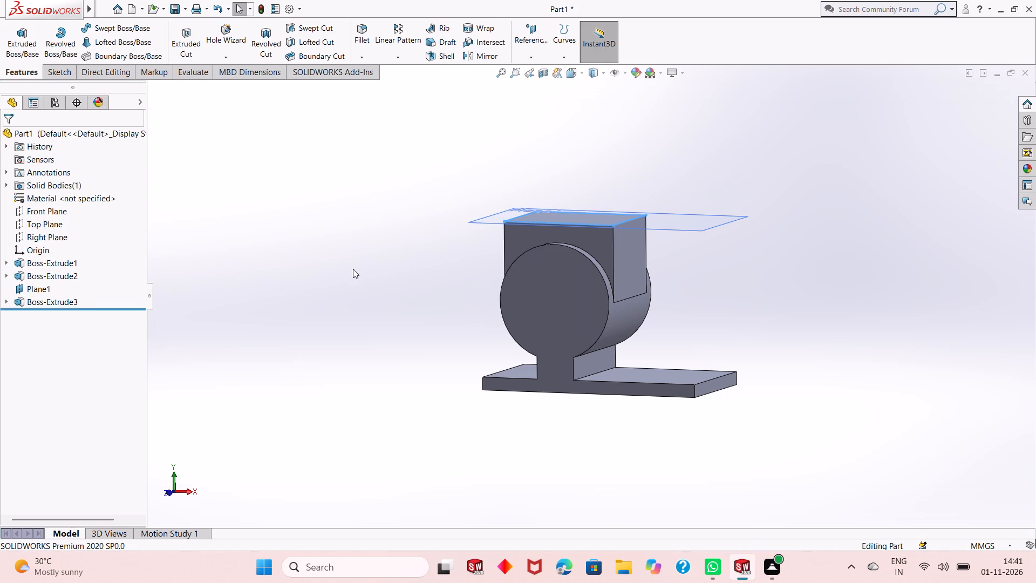
Examine the extruded block on the cylindrical body from several angles.
middle_click_drag(464, 300, 620, 249)
middle_click_drag(618, 264, 454, 475)
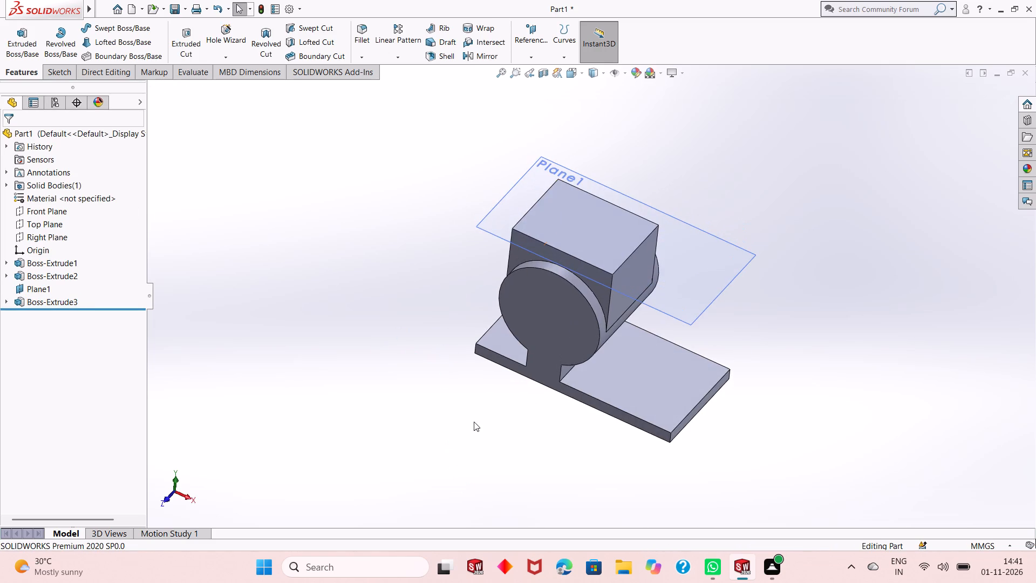
middle_click_drag(576, 352, 560, 387)
scroll(584, 327, "down", 3)
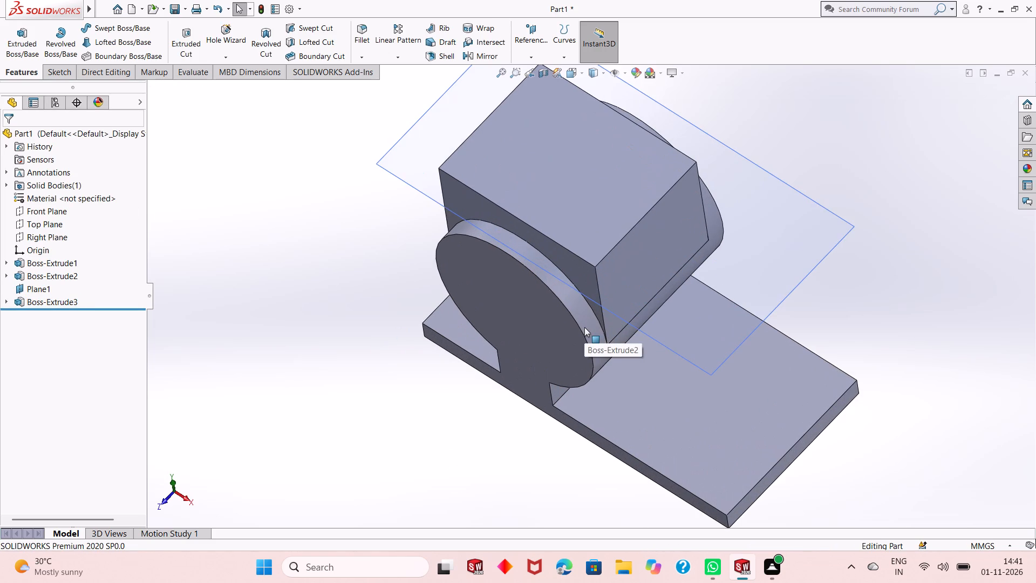
middle_click_drag(575, 348, 575, 349)
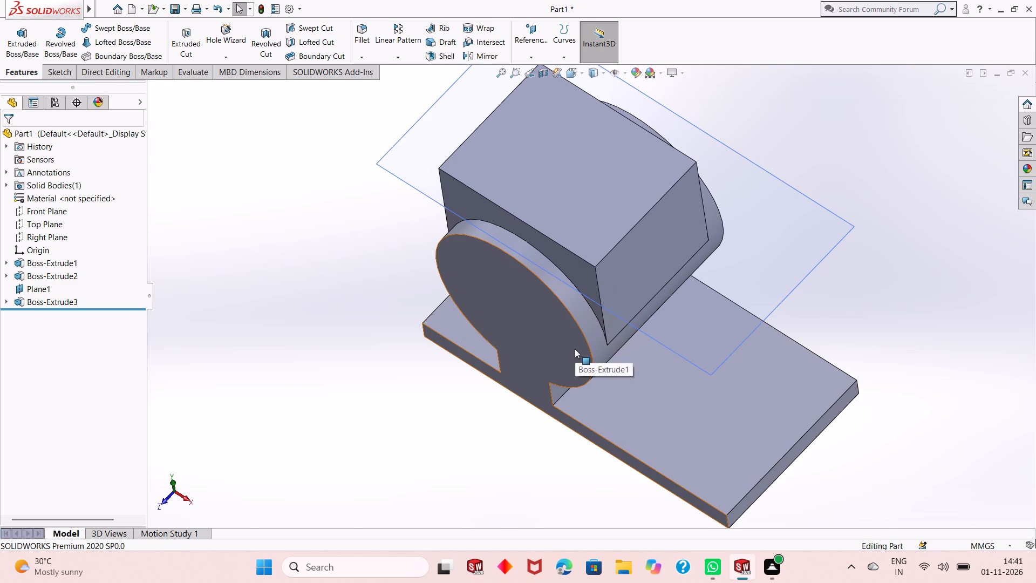
middle_click_drag(575, 349, 562, 285)
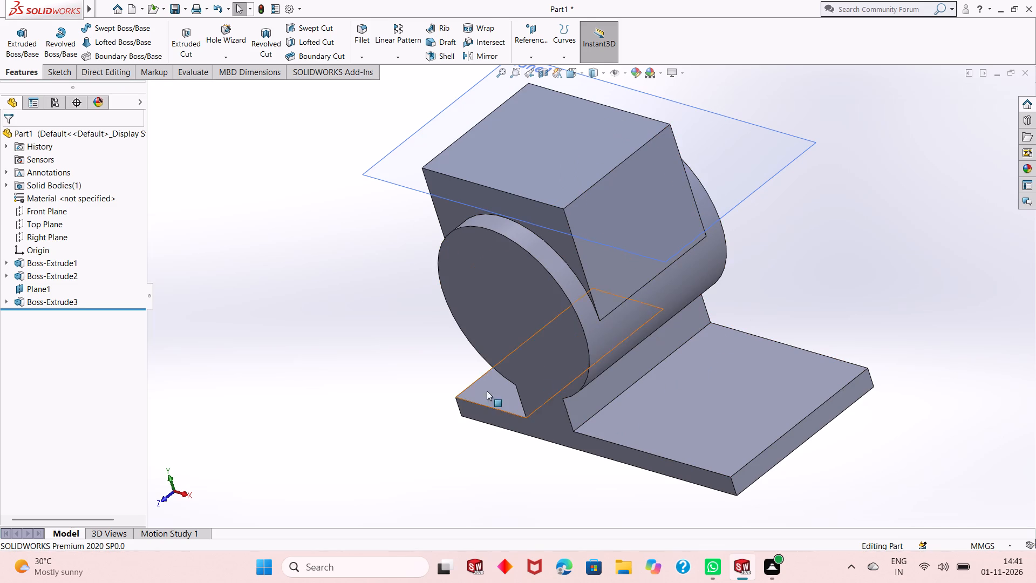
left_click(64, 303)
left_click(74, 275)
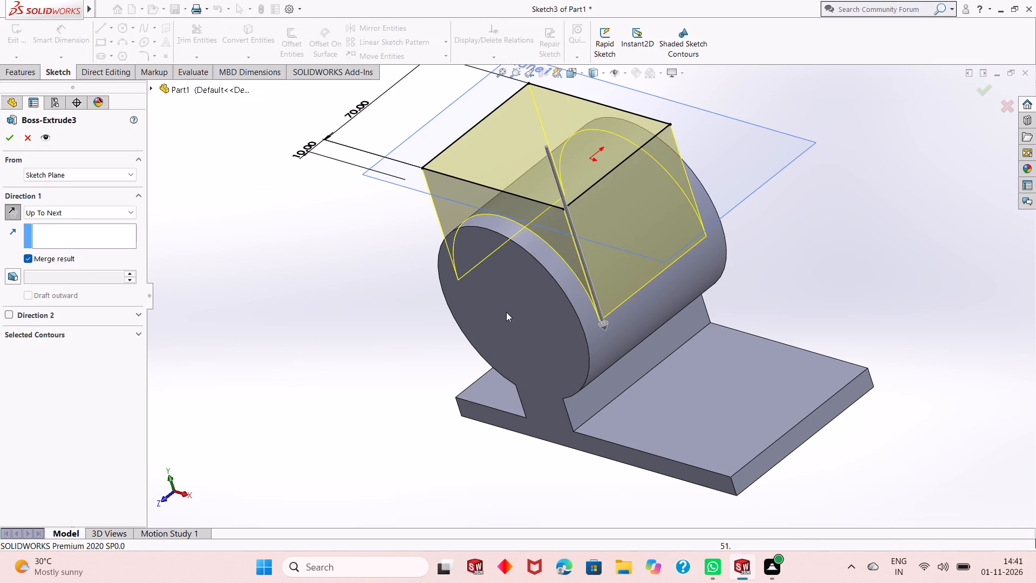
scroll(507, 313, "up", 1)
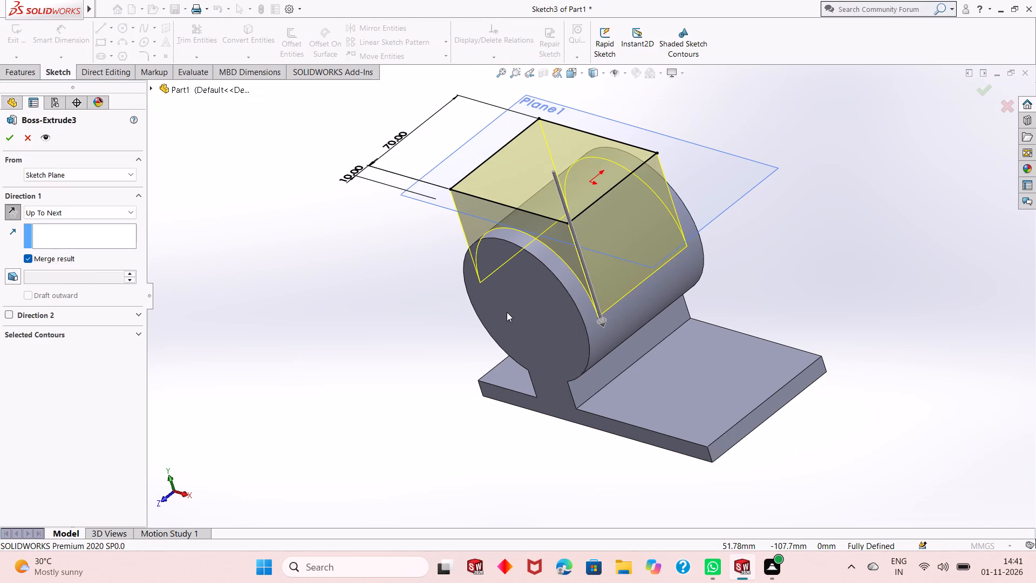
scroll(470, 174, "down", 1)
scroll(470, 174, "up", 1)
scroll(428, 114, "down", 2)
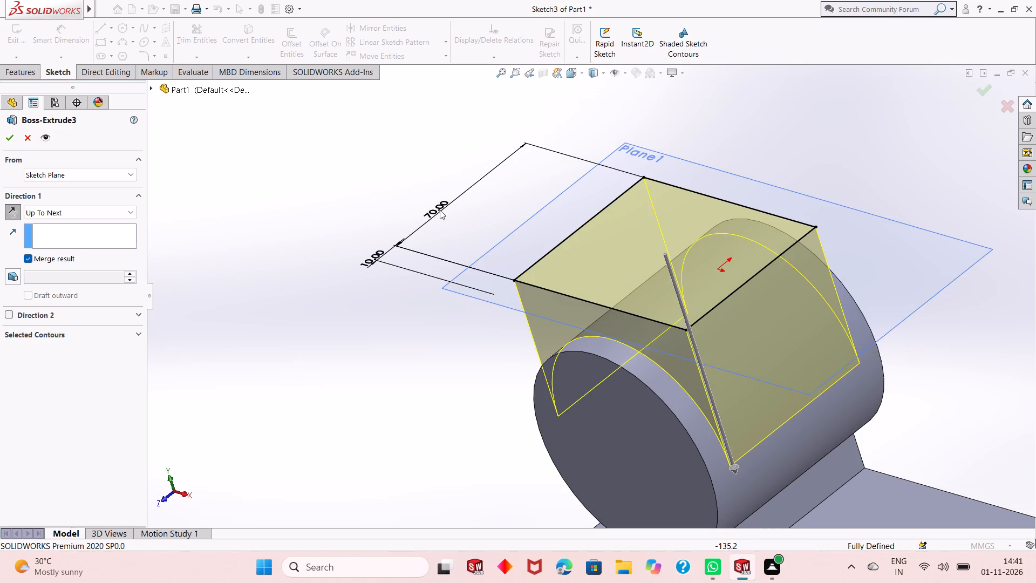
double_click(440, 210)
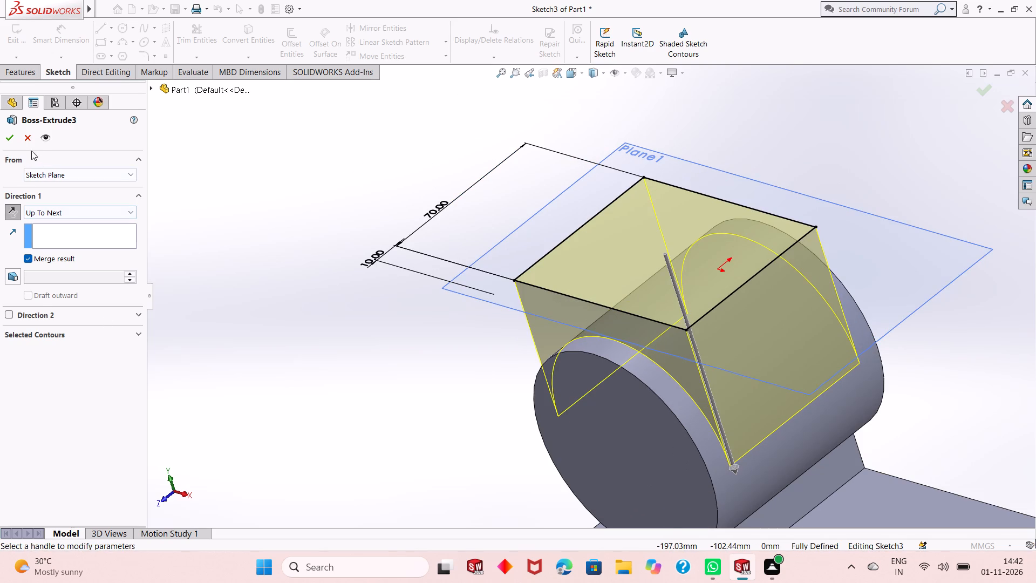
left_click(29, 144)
Reopen the block's rectangle sketch and set its side length along the cylinder to 60 mm.
left_click(69, 303)
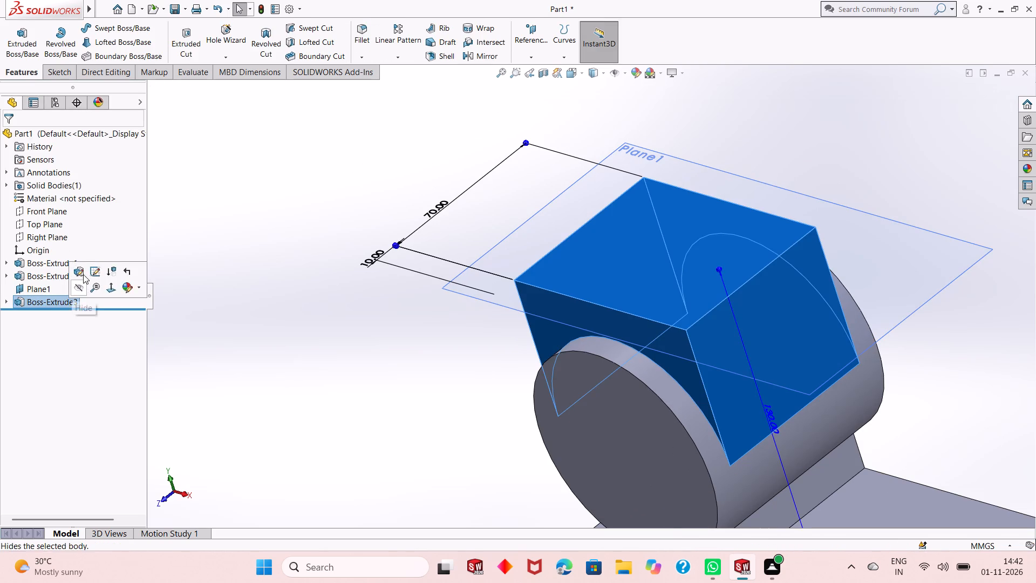
left_click(180, 248)
left_click(78, 299)
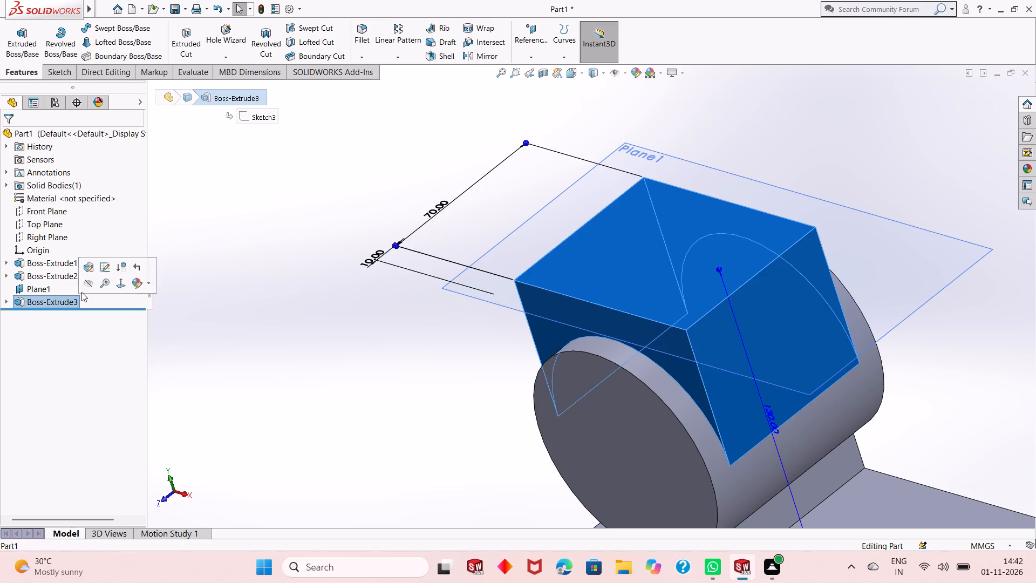
left_click(107, 269)
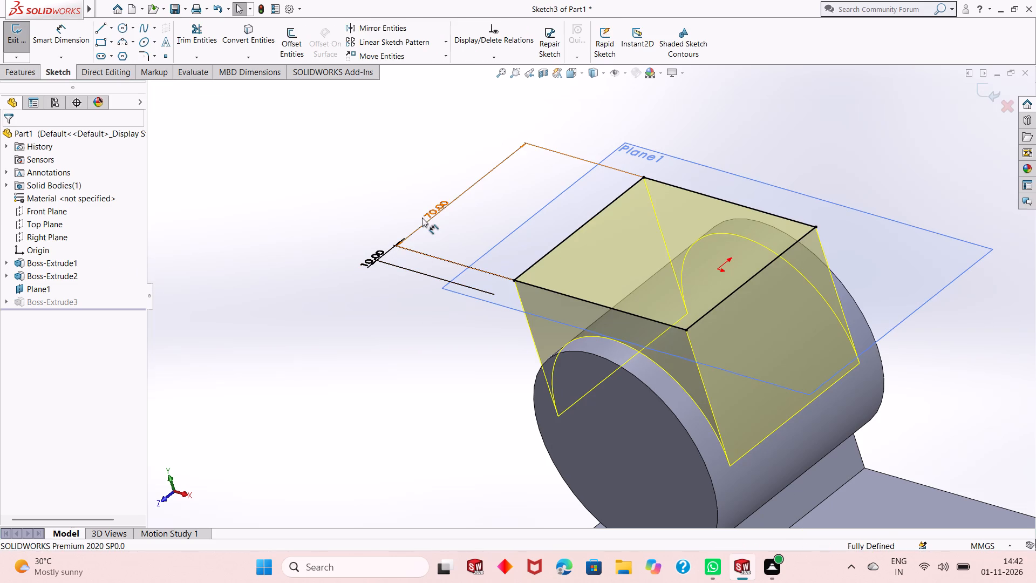
double_click(425, 216)
type("60")
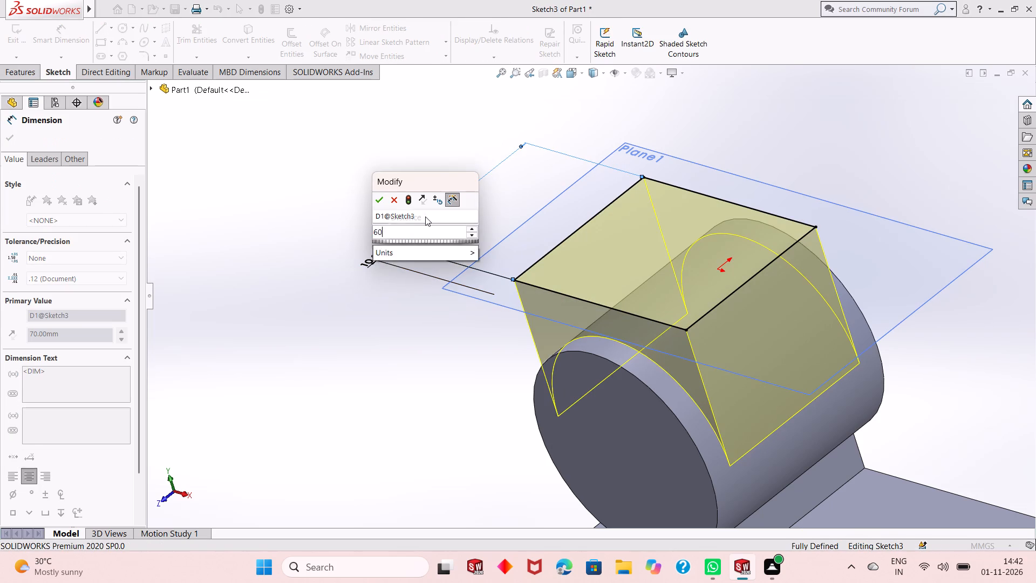
key("Return")
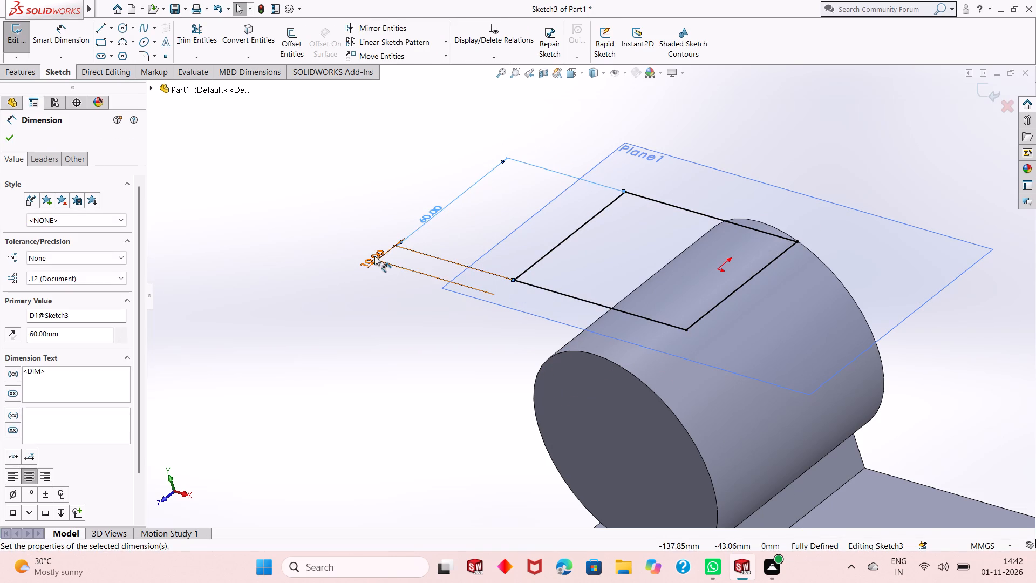
Set the rectangle's offset from the cylinder's end edge to 15 mm and exit the sketch to rebuild the block.
double_click(374, 256)
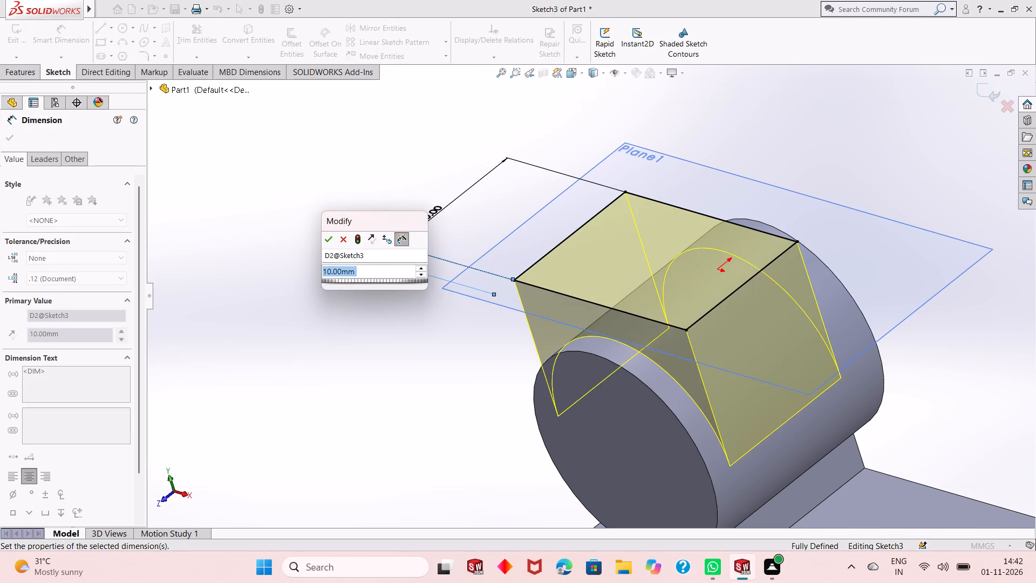
type("15")
key("Return")
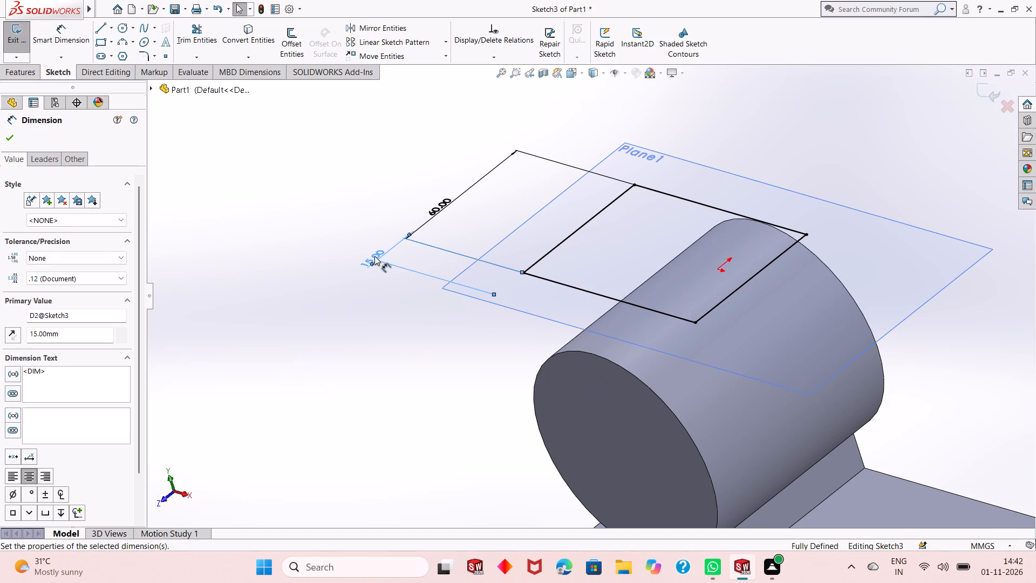
middle_click_drag(647, 260, 656, 349)
scroll(649, 260, "down", 1)
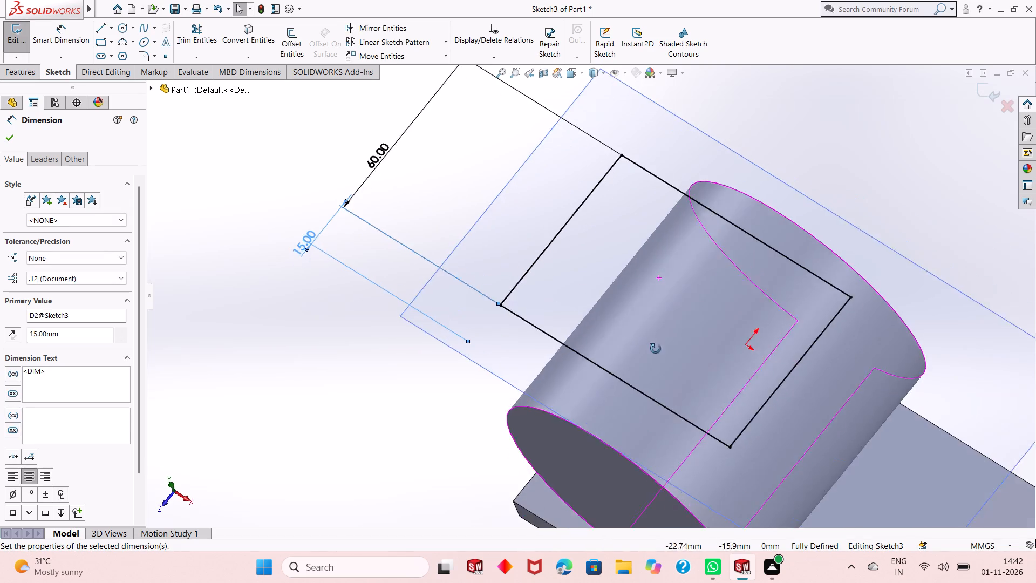
middle_click_drag(656, 349, 674, 423)
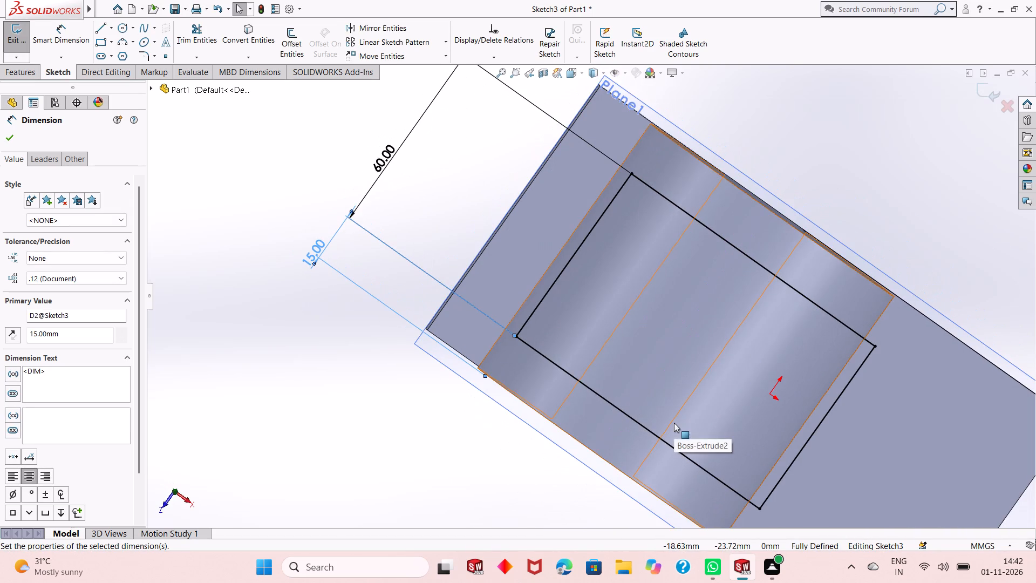
scroll(667, 409, "up", 2)
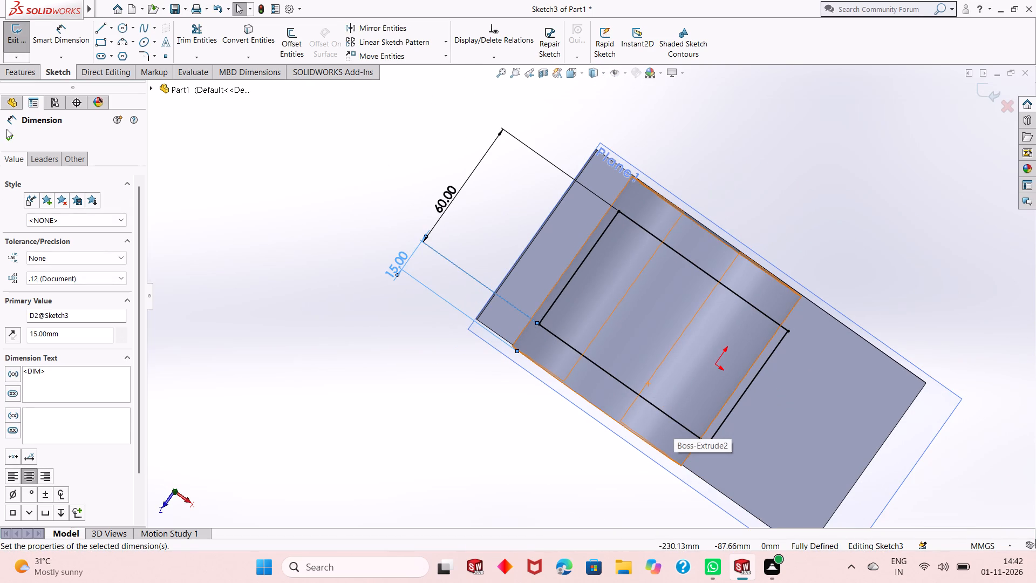
left_click(12, 136)
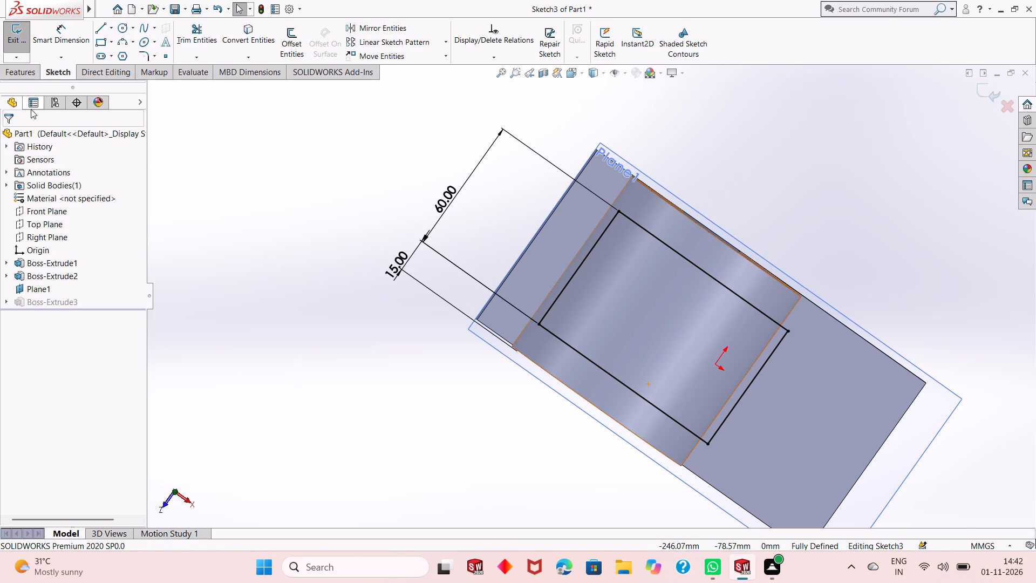
left_click(979, 88)
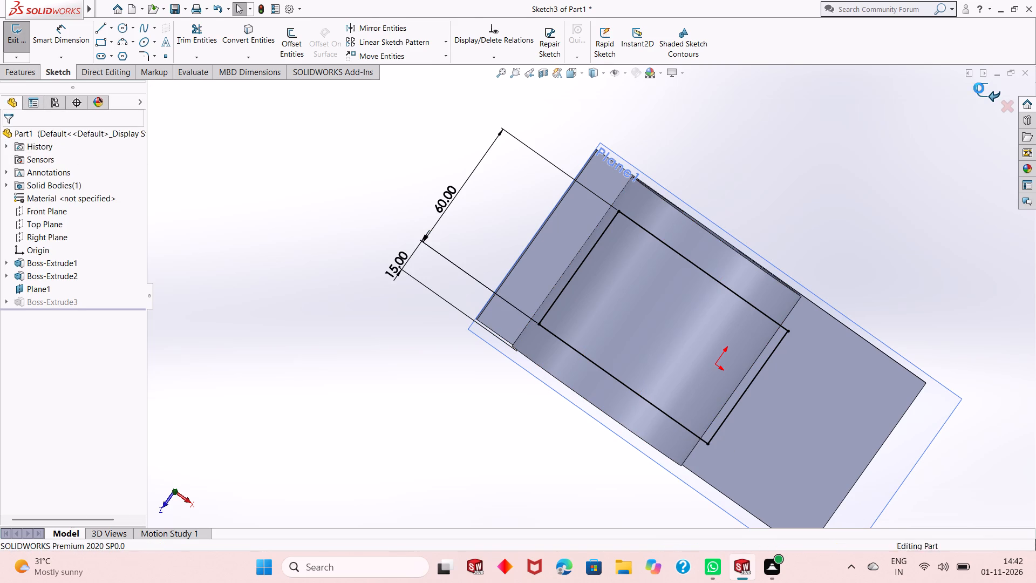
Hide the reference plane at the top of the block.
middle_click_drag(718, 368, 698, 247)
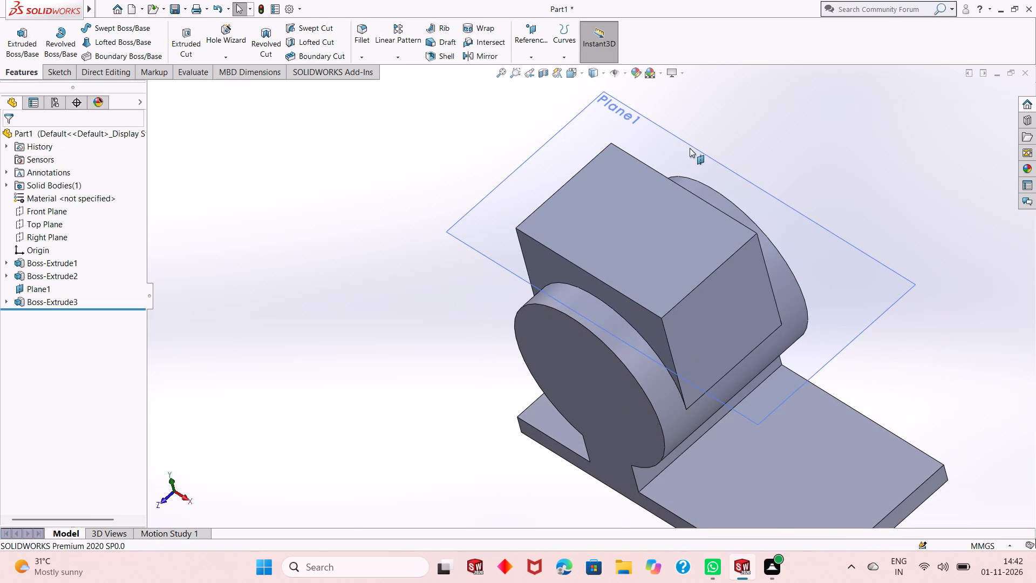
right_click(683, 148)
left_click(726, 136)
Examine the resized block, its junction with the cylinder and the overall part from several angles.
scroll(685, 405, "up", 2)
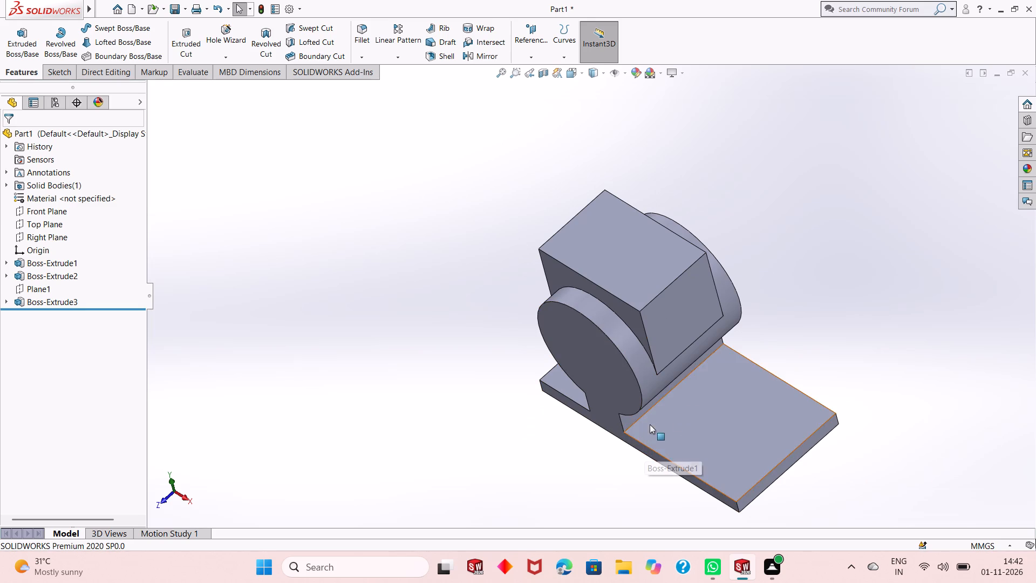
middle_click_drag(653, 397, 651, 360)
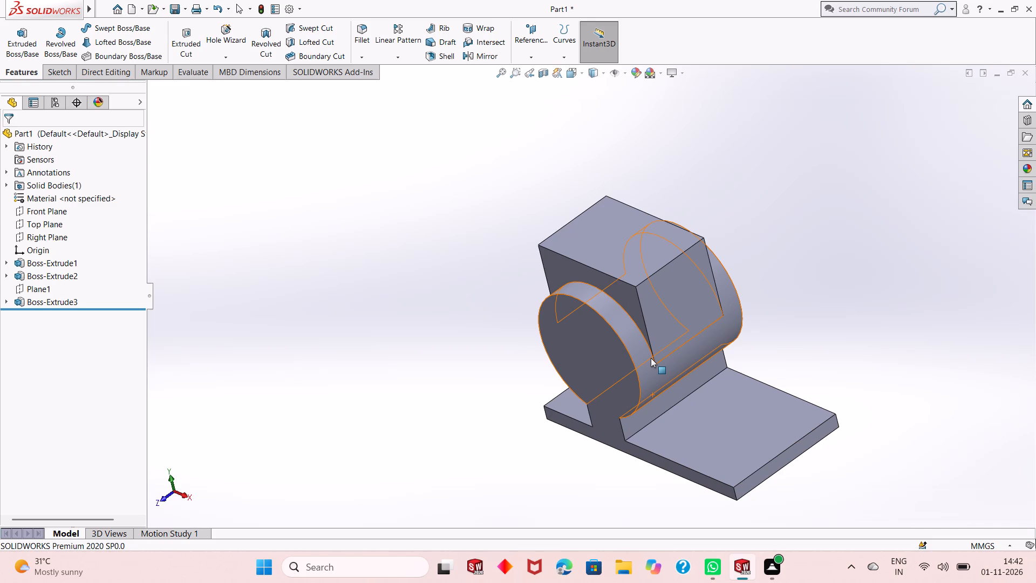
scroll(654, 359, "down", 4)
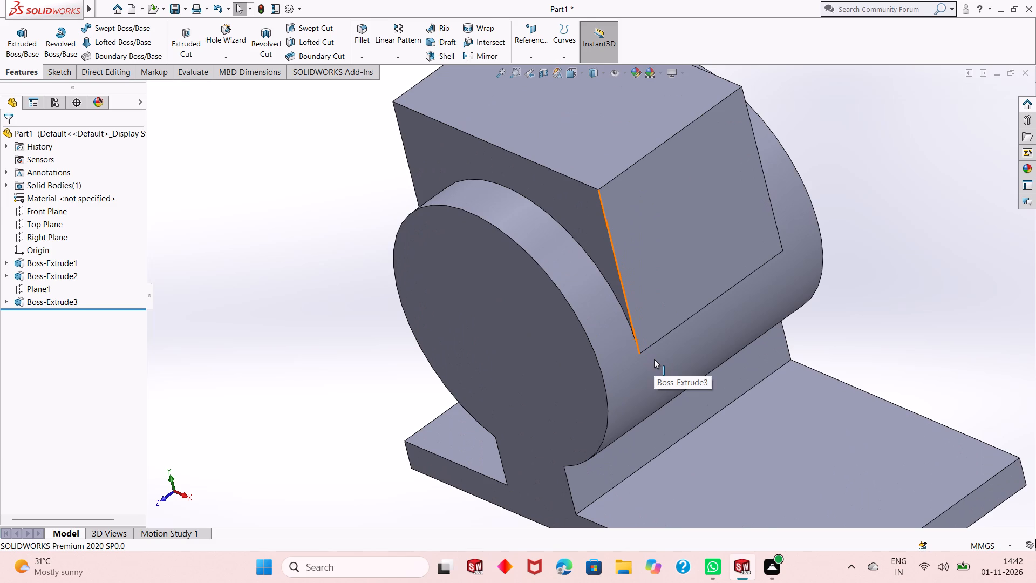
scroll(654, 359, "down", 1)
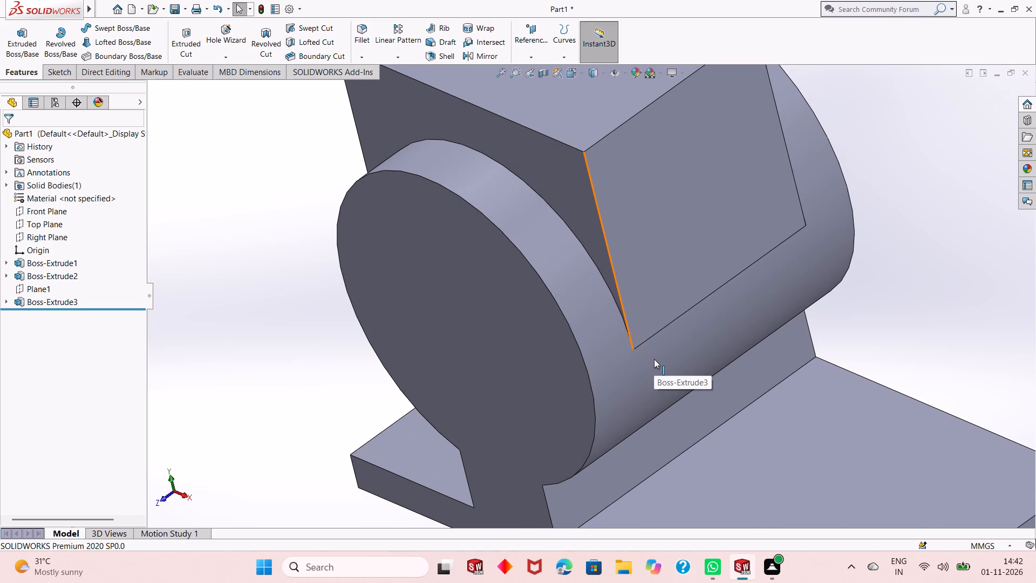
scroll(654, 359, "down", 1)
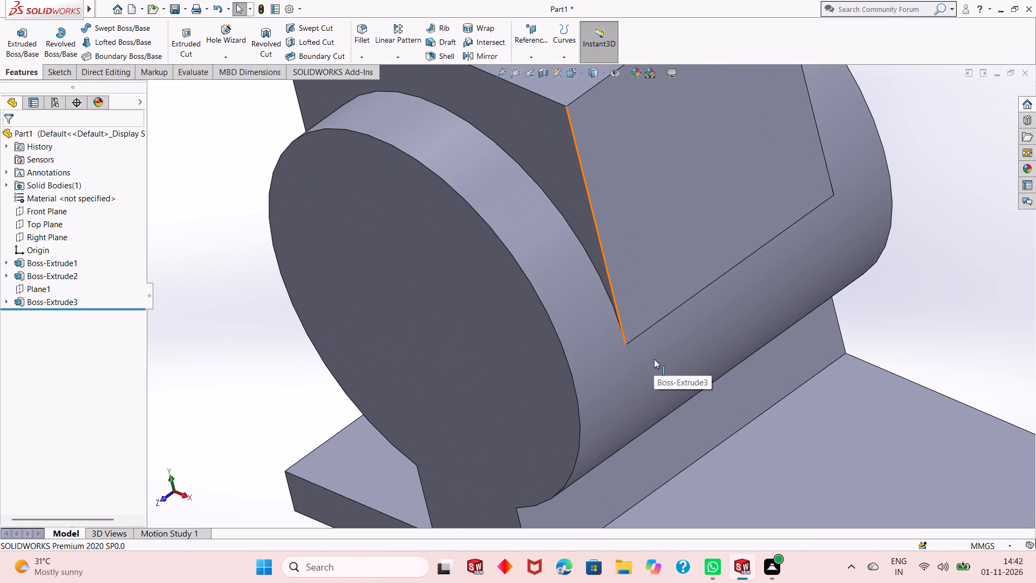
scroll(654, 359, "down", 1)
scroll(654, 359, "up", 4)
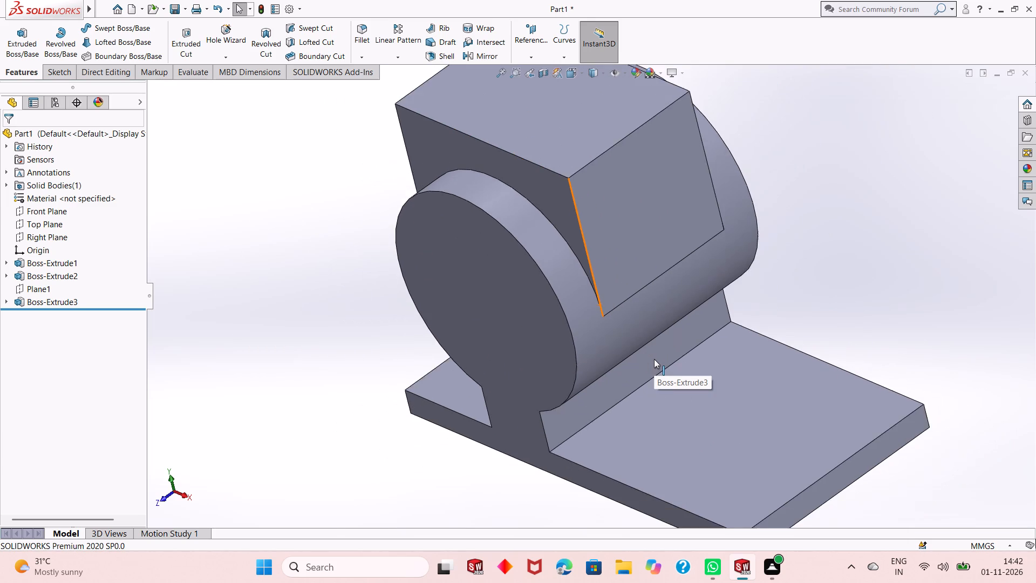
scroll(654, 359, "up", 1)
scroll(624, 221, "down", 2)
middle_click_drag(575, 410, 612, 346)
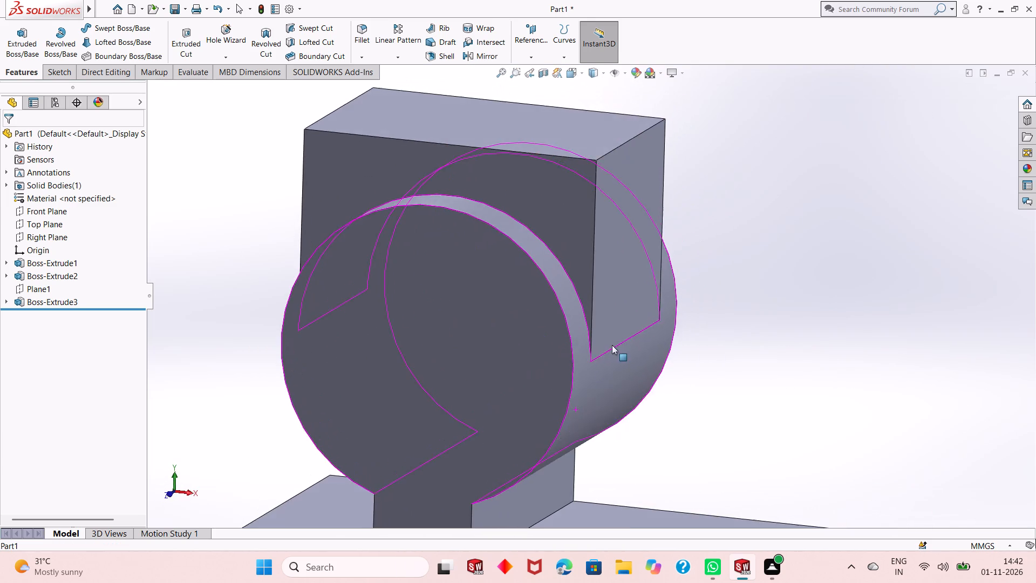
scroll(602, 352, "up", 3)
middle_click_drag(601, 353, 594, 372)
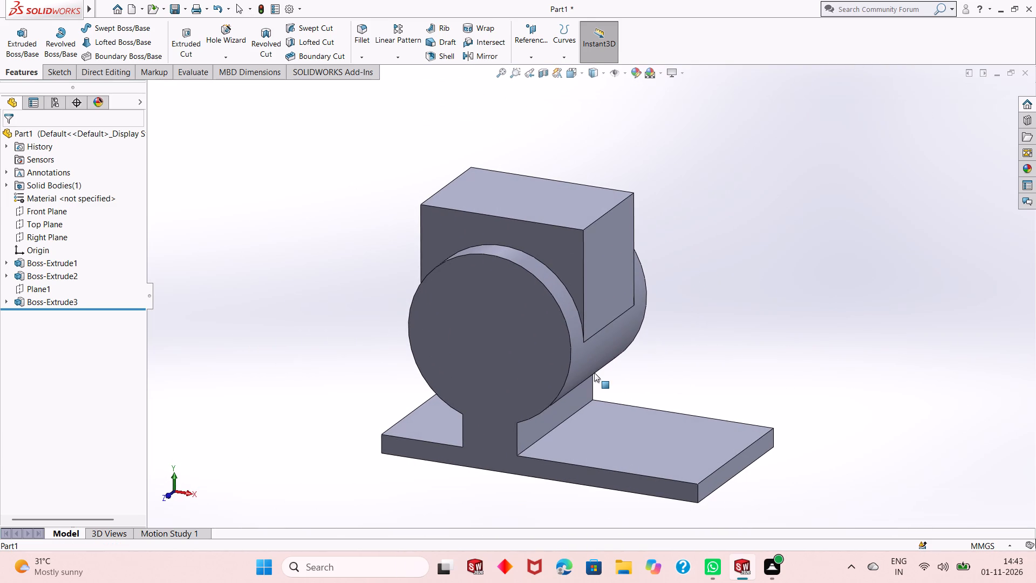
middle_click_drag(546, 414, 544, 370)
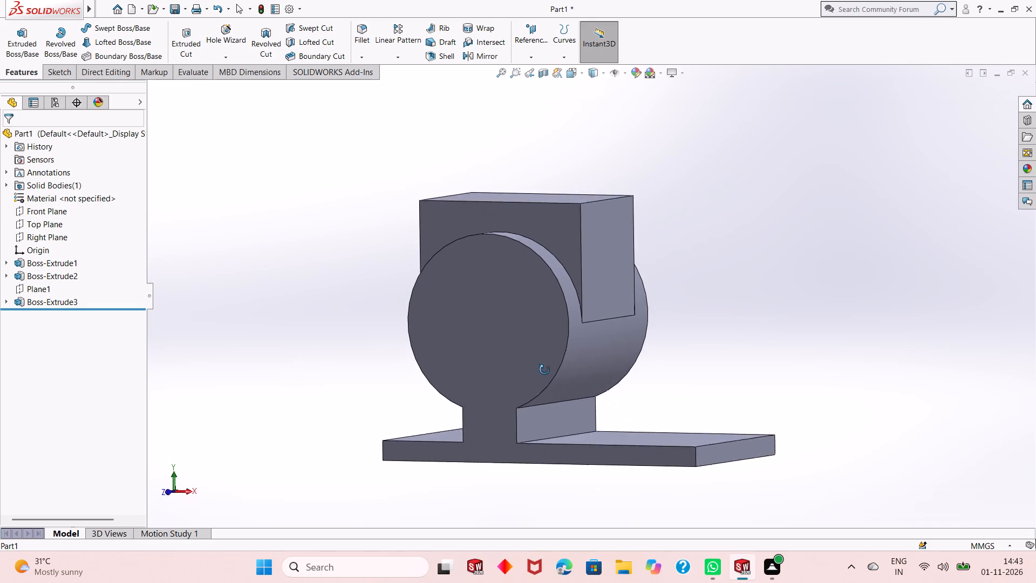
middle_click_drag(544, 370, 589, 351)
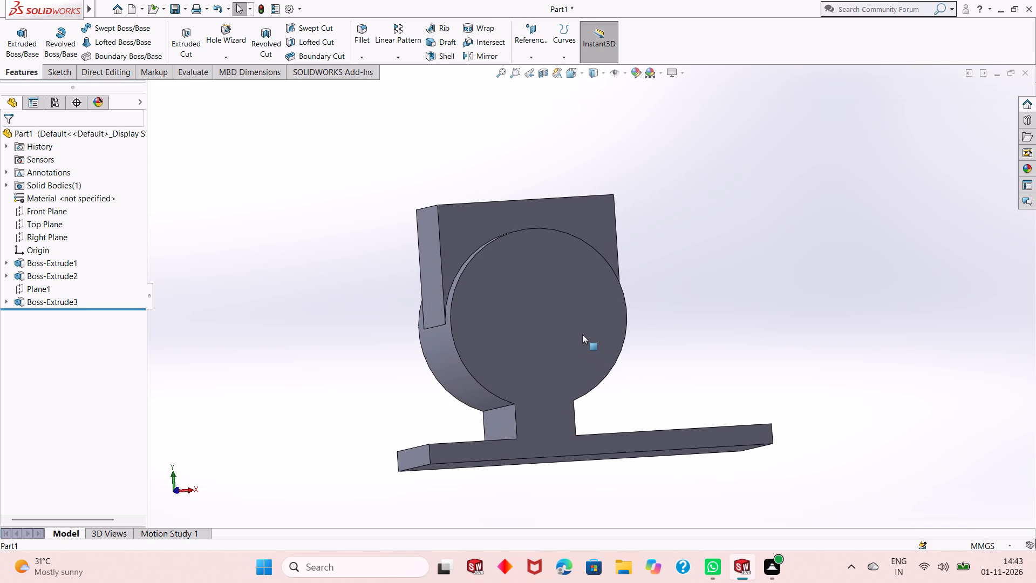
middle_click_drag(582, 334, 559, 357)
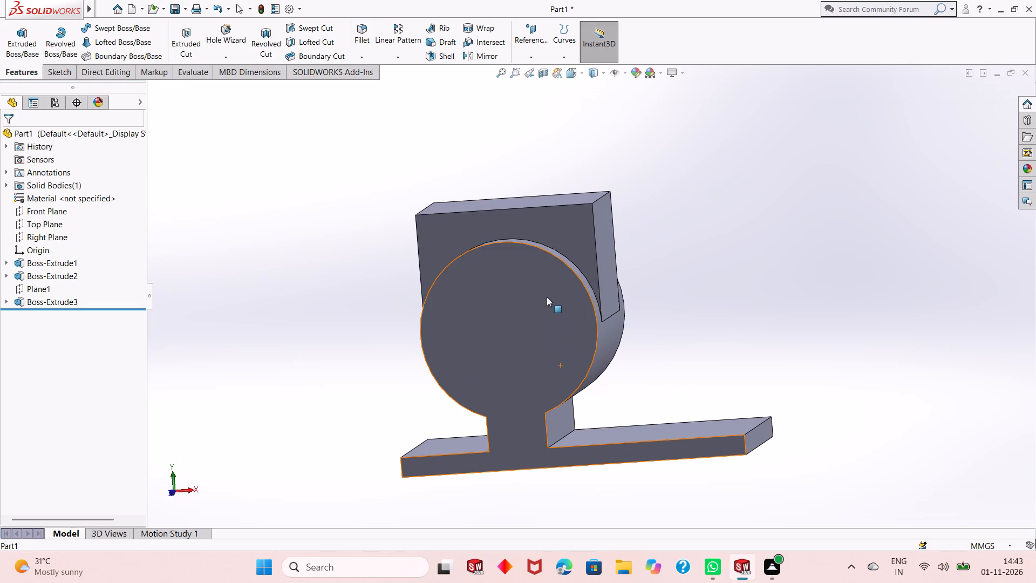
Start a sketch on the cylinder's front end face and draw a circle about 108 mm in diameter, centred on the cylinder's axis.
left_click(547, 297)
left_click(589, 269)
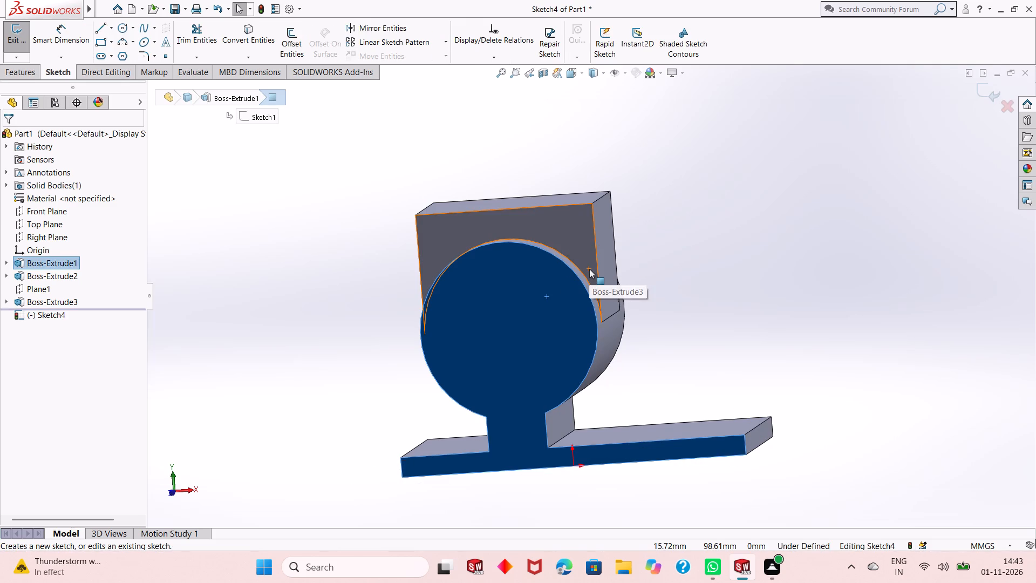
key("ctrl+8")
scroll(589, 269, "up", 2)
key("Escape")
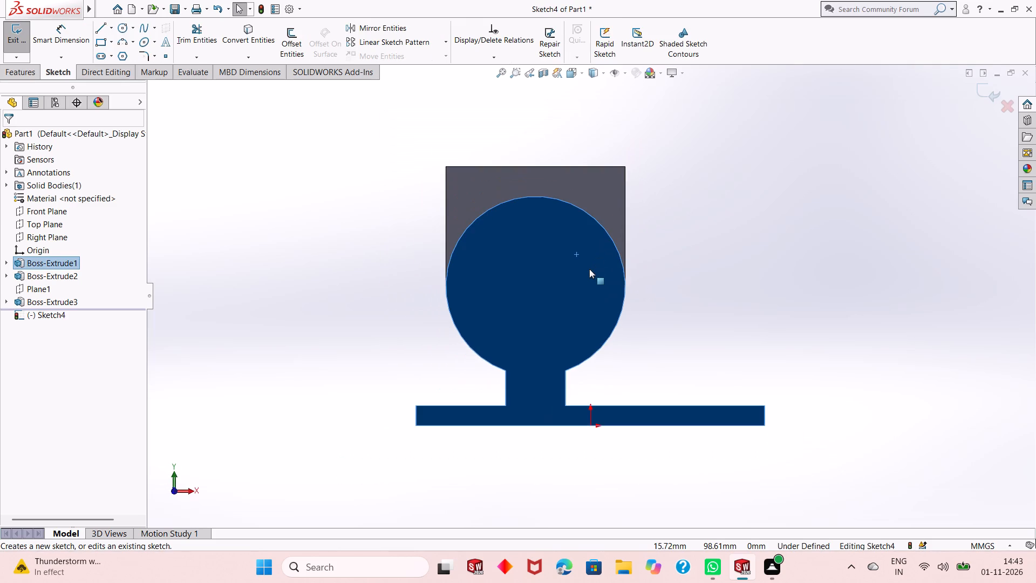
left_click(121, 28)
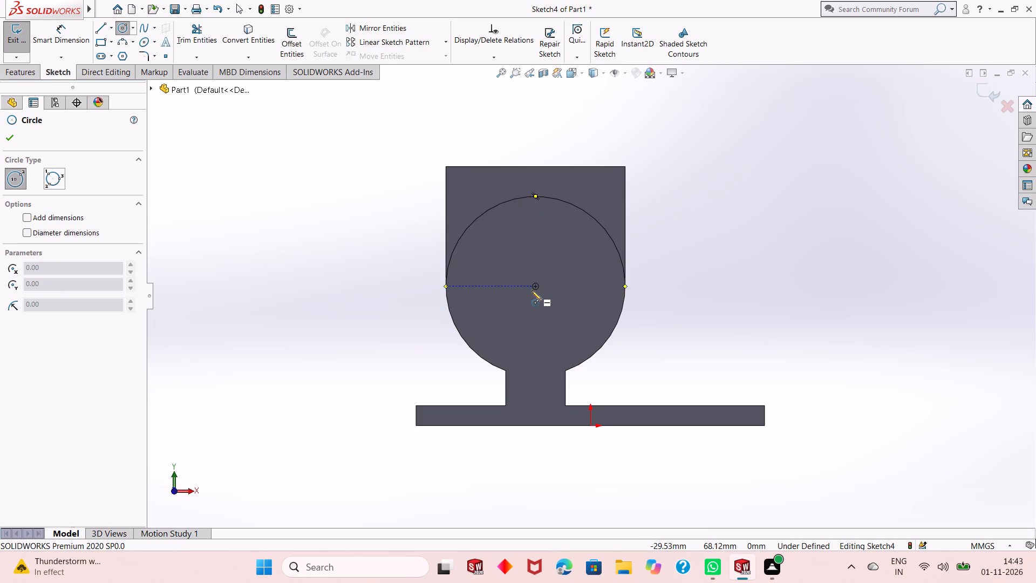
left_click(535, 286)
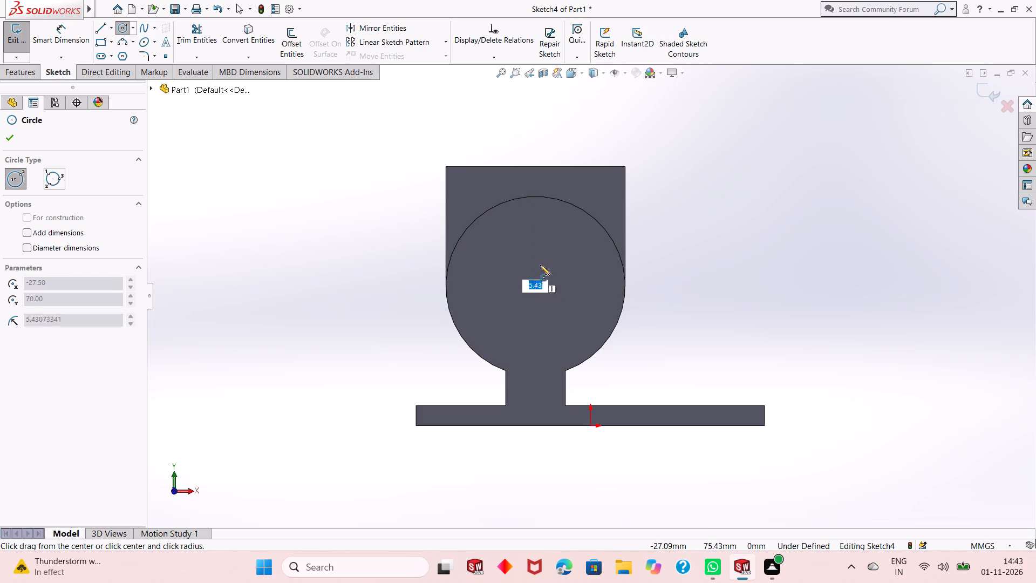
left_click(599, 199)
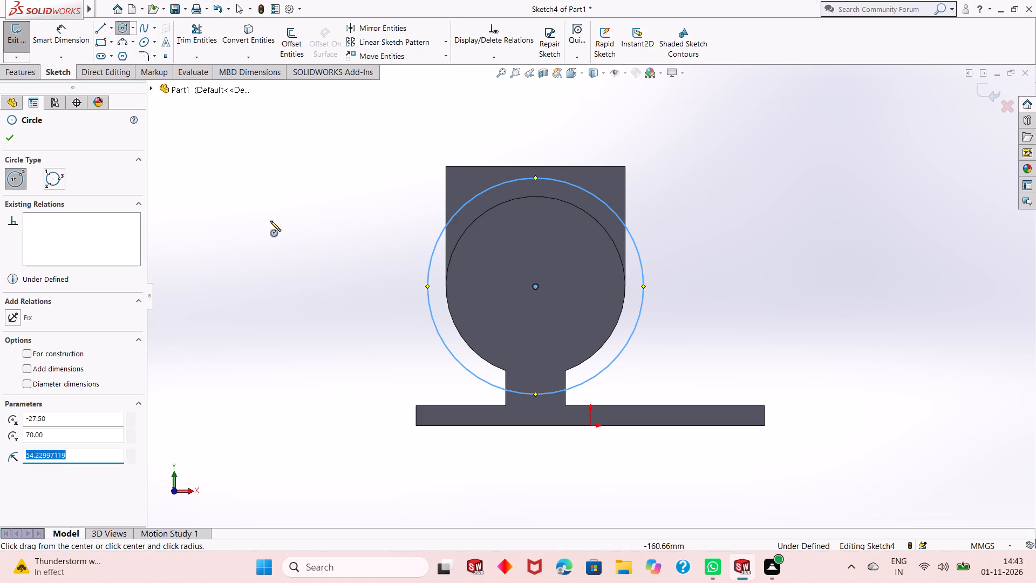
right_click(270, 221)
left_click(289, 227)
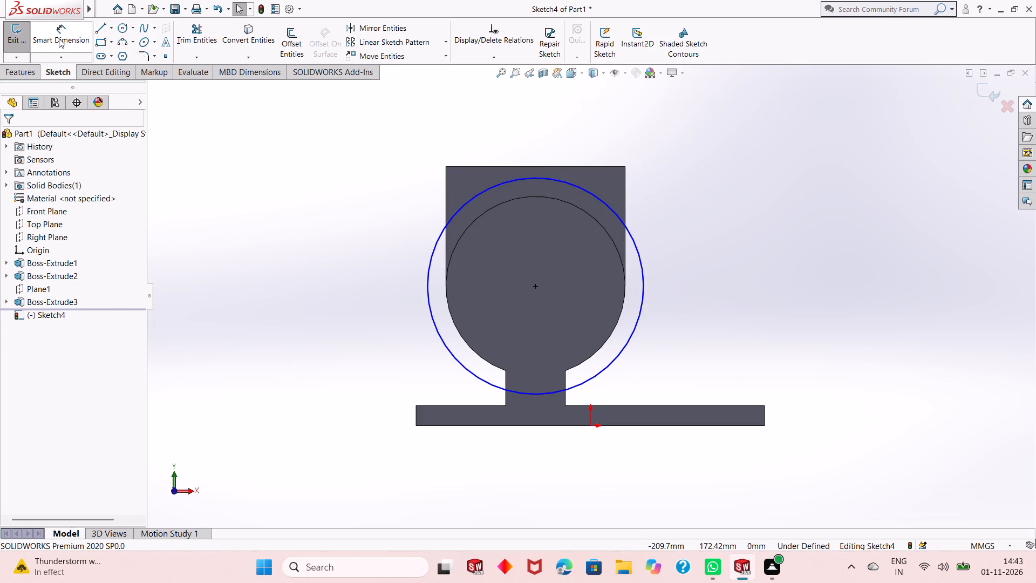
Dimension the circle on the cylinder's end face with a diameter of 80 mm.
left_click(59, 39)
left_click(465, 369)
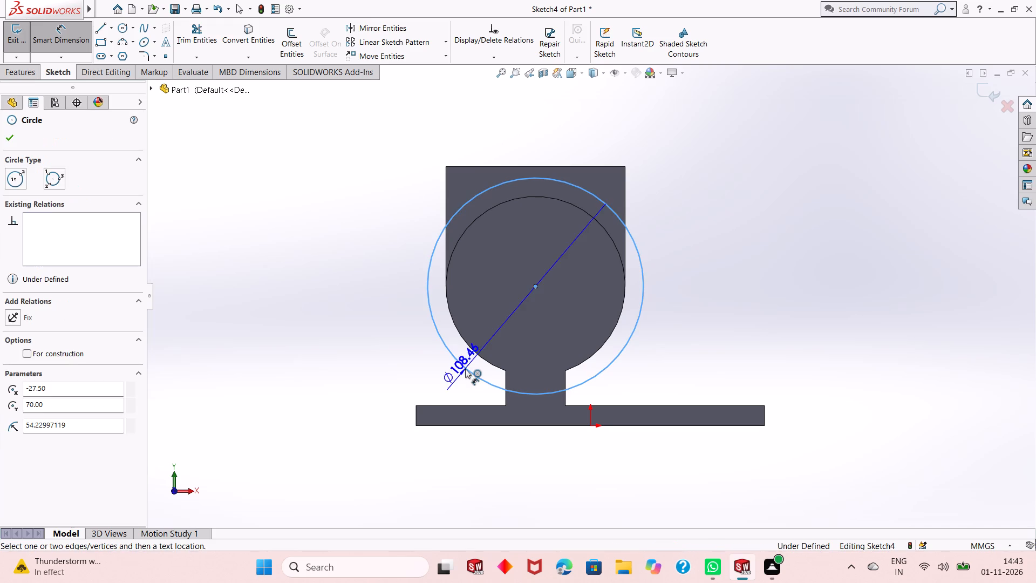
left_click(368, 431)
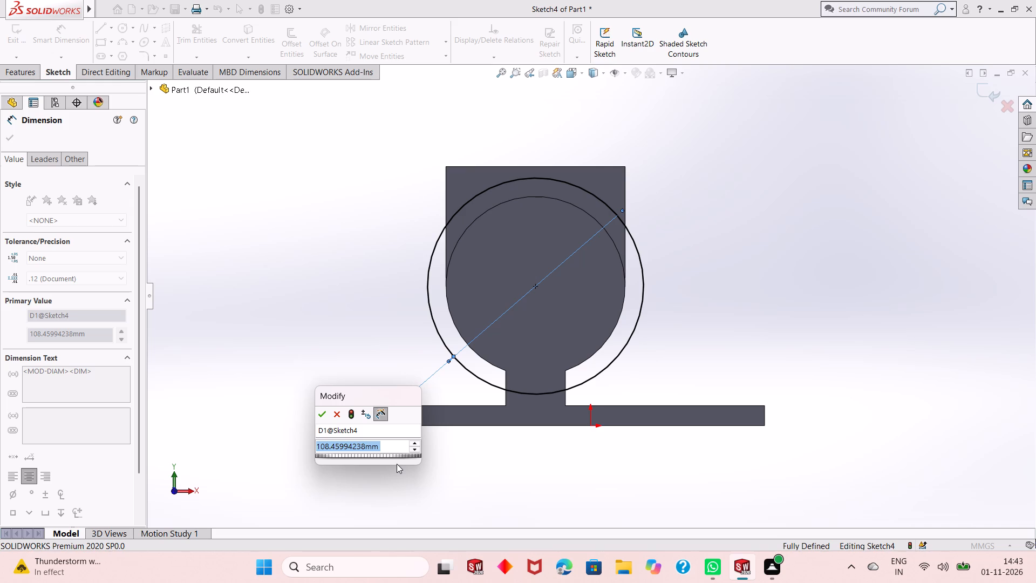
type("80")
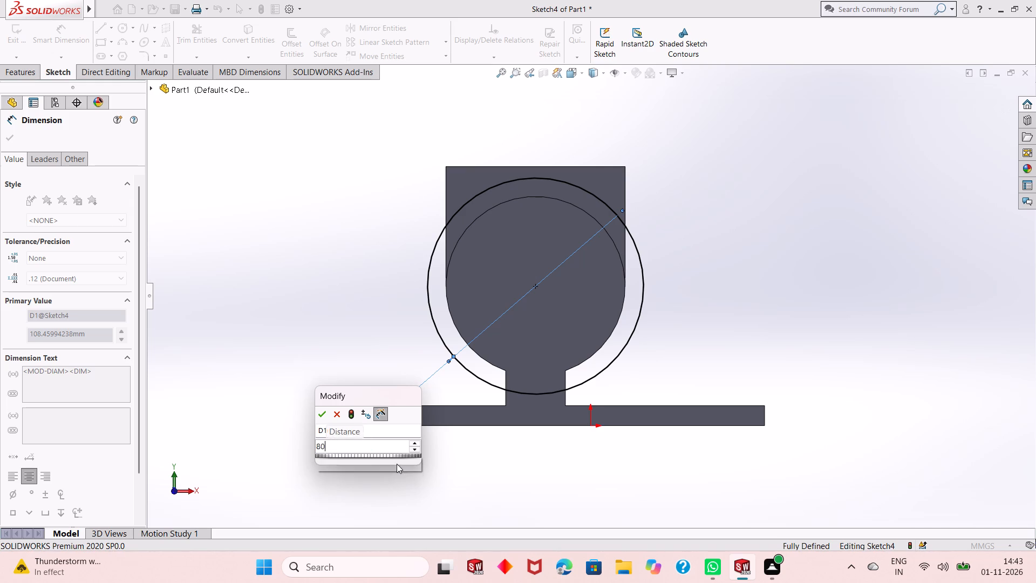
key("Return")
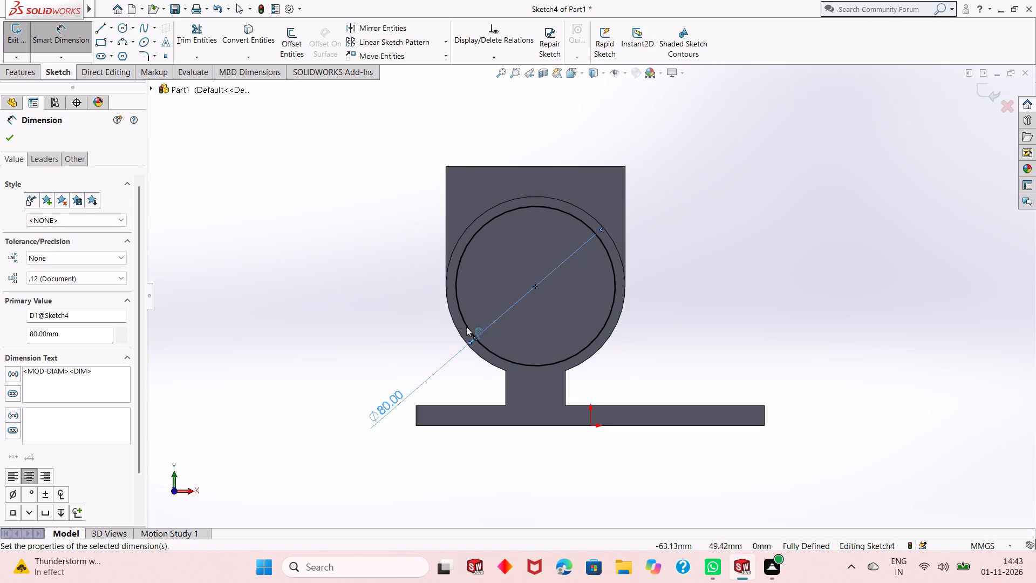
scroll(505, 261, "down", 2)
scroll(503, 267, "up", 2)
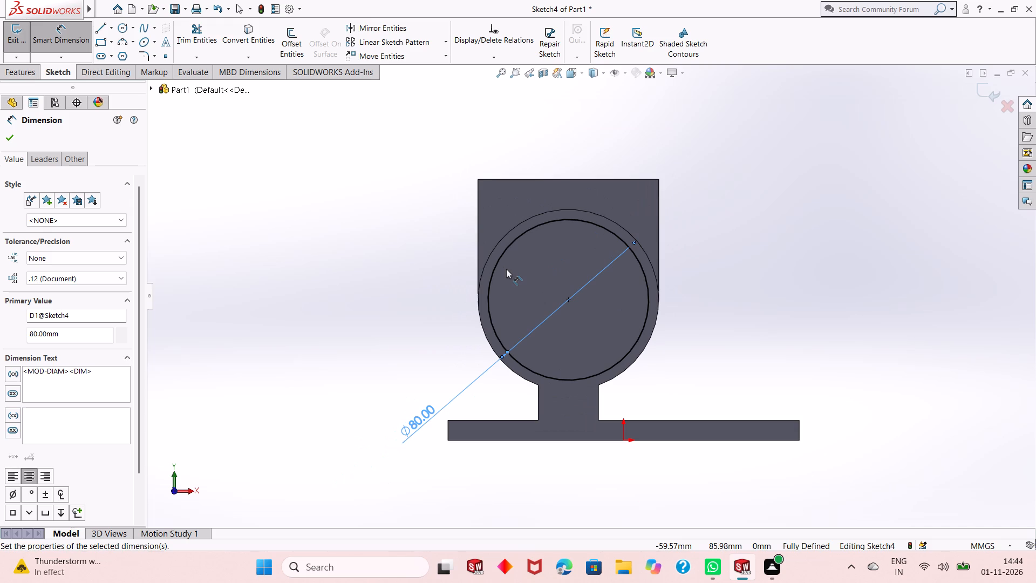
Undo the diameter dimension and the circle sketched on the cylinder's front end face.
key("ctrl+z")
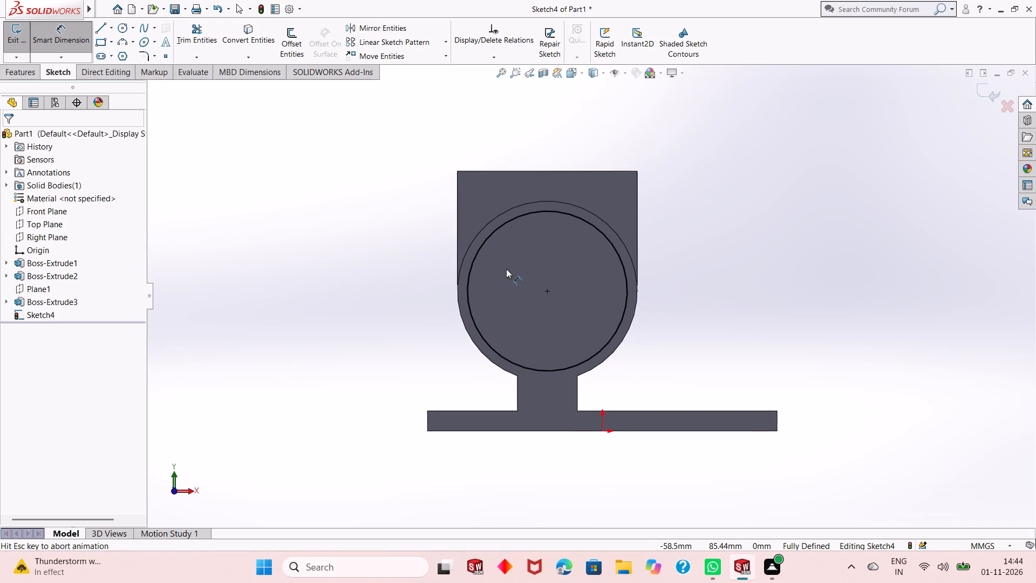
key("ctrl+z")
key("ctrl+z")
Draw a centerline about 54 mm long from the cylinder's centre, sloping up toward the block's upper right corner.
scroll(508, 238, "down", 3)
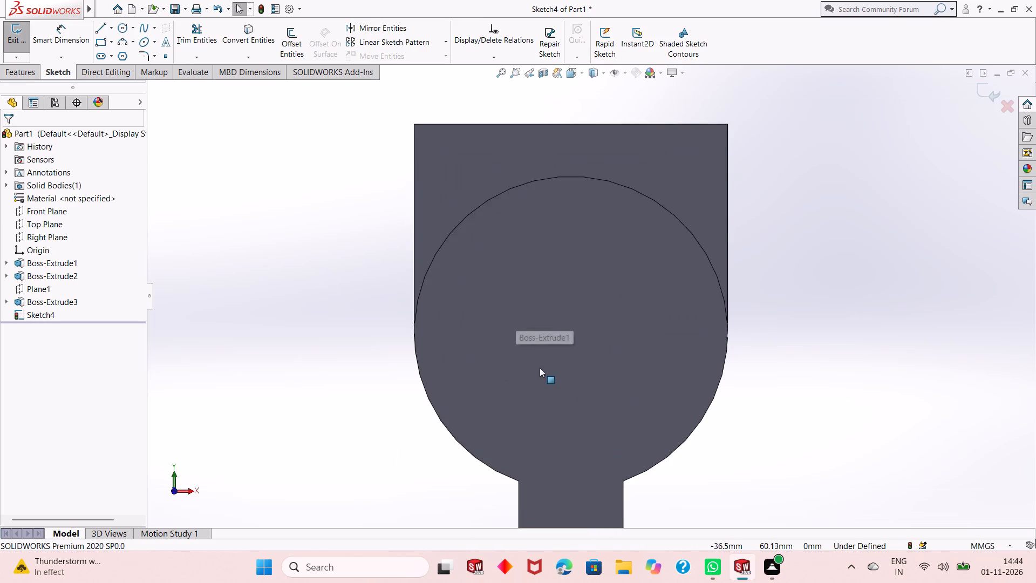
scroll(540, 368, "up", 2)
scroll(631, 208, "down", 2)
left_click(113, 31)
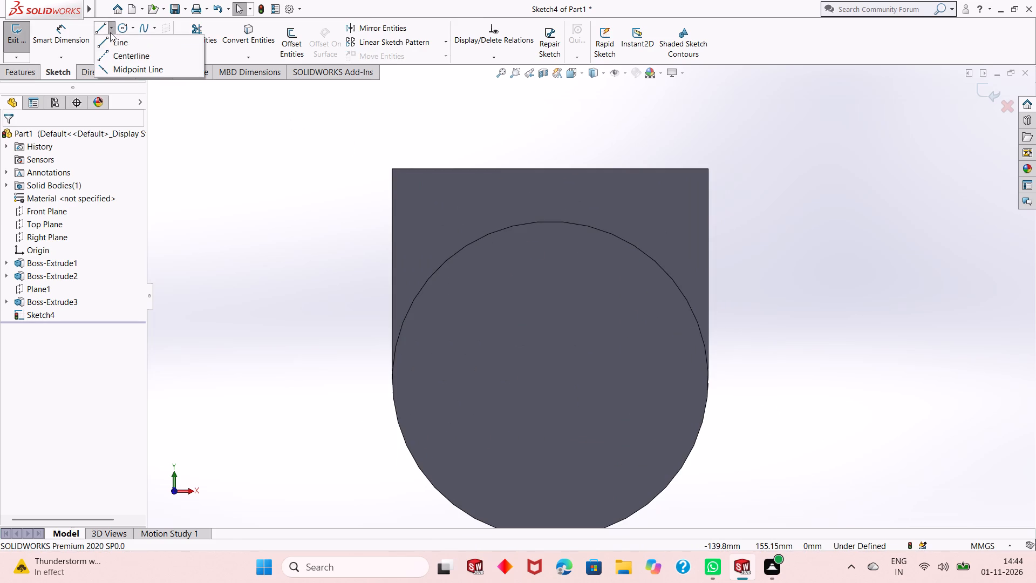
left_click(110, 53)
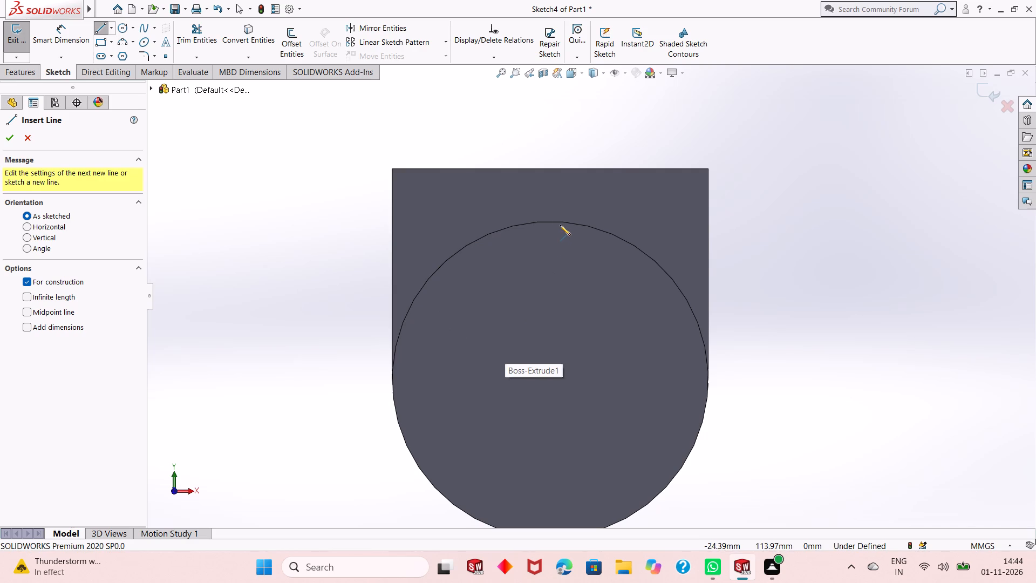
left_click(553, 379)
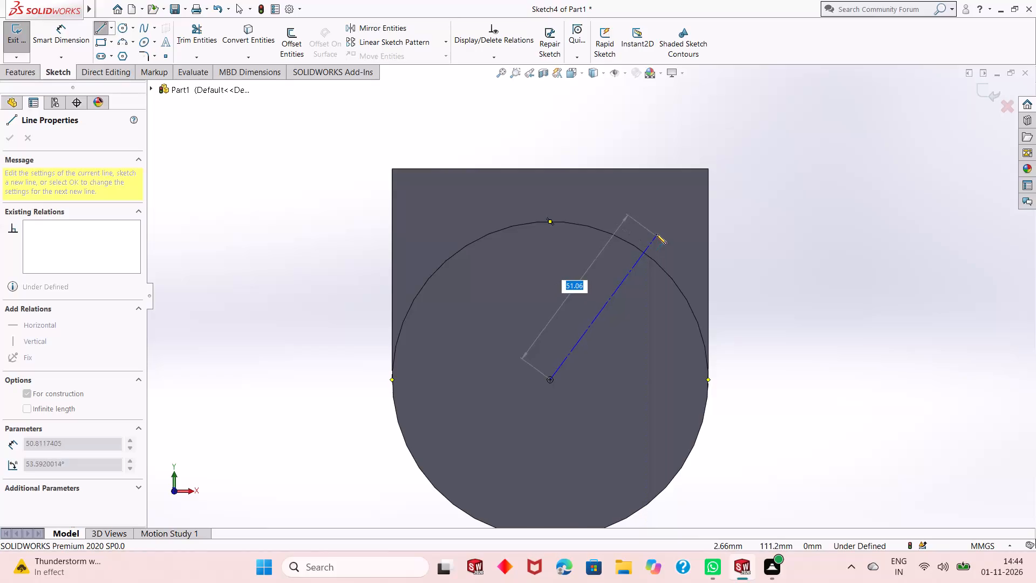
left_click(653, 220)
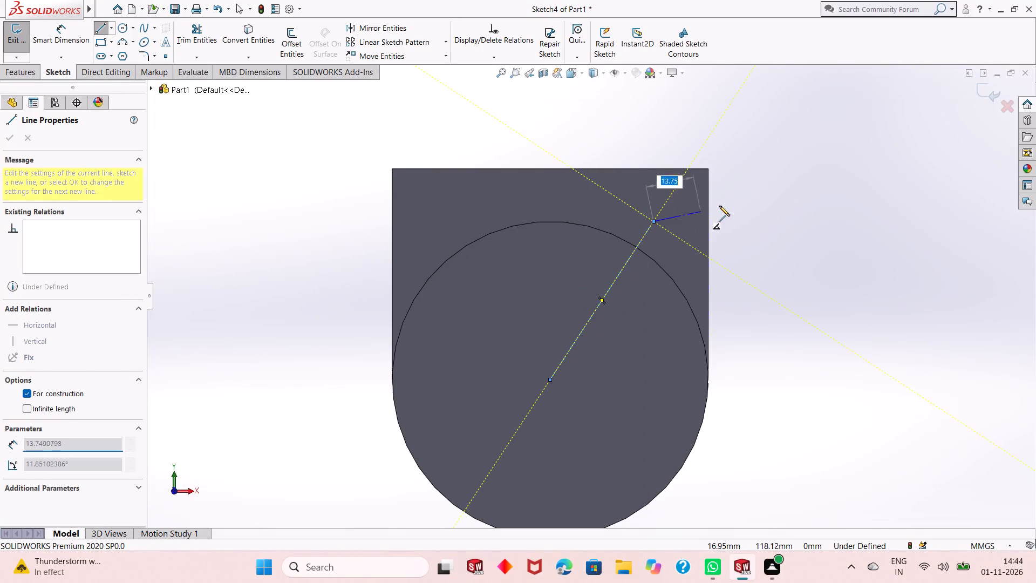
right_click(727, 202)
left_click(739, 211)
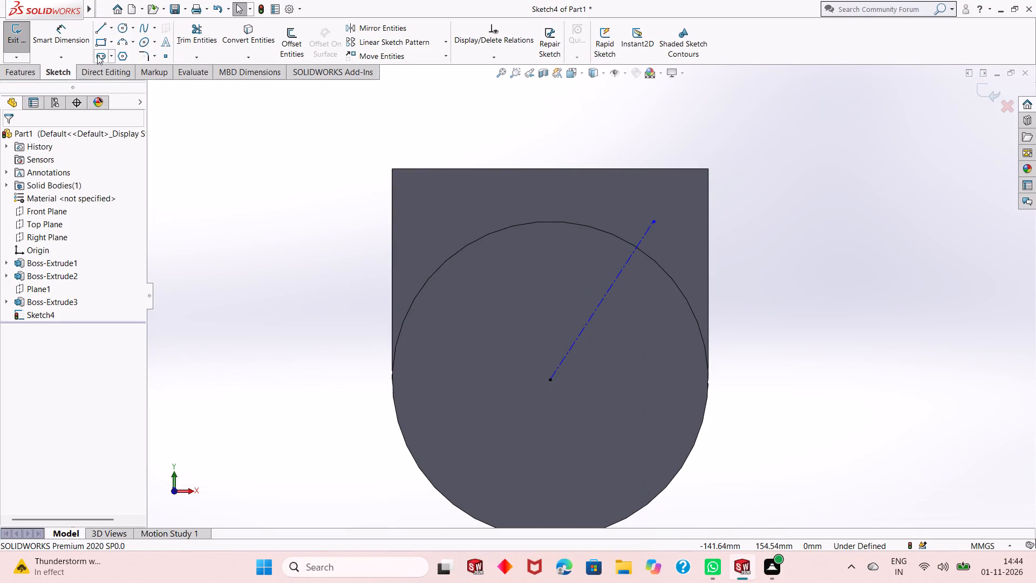
Dimension the angle between the centerline and the vertical through the cylinder's centre as 45 degrees.
left_click(67, 37)
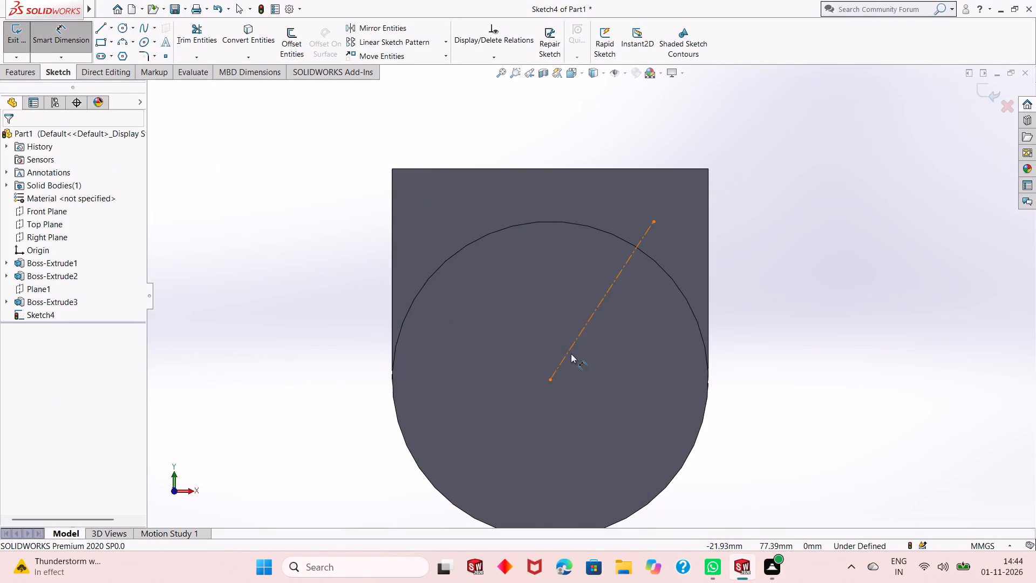
left_click(577, 336)
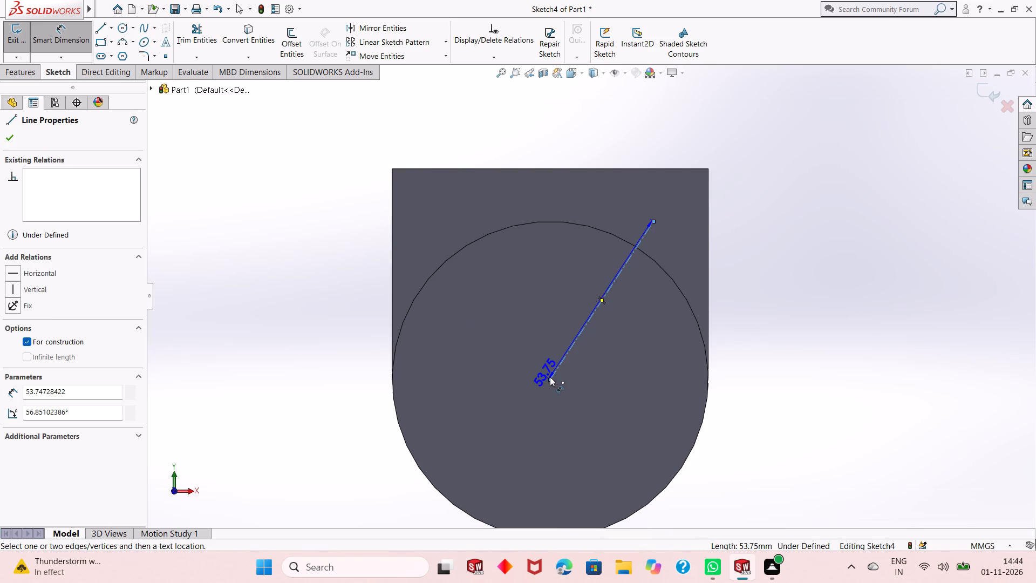
left_click(550, 378)
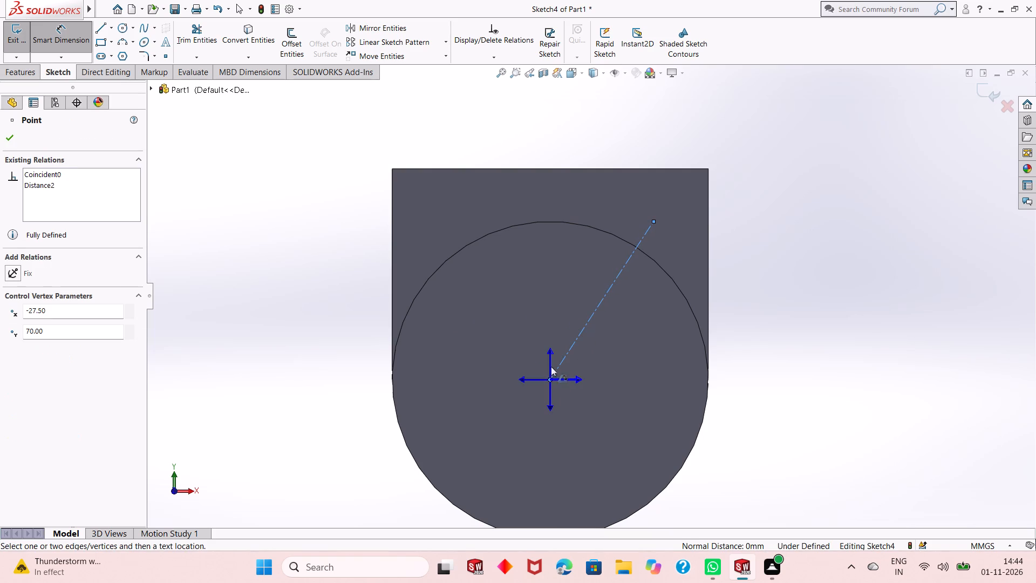
left_click(551, 346)
left_click(576, 286)
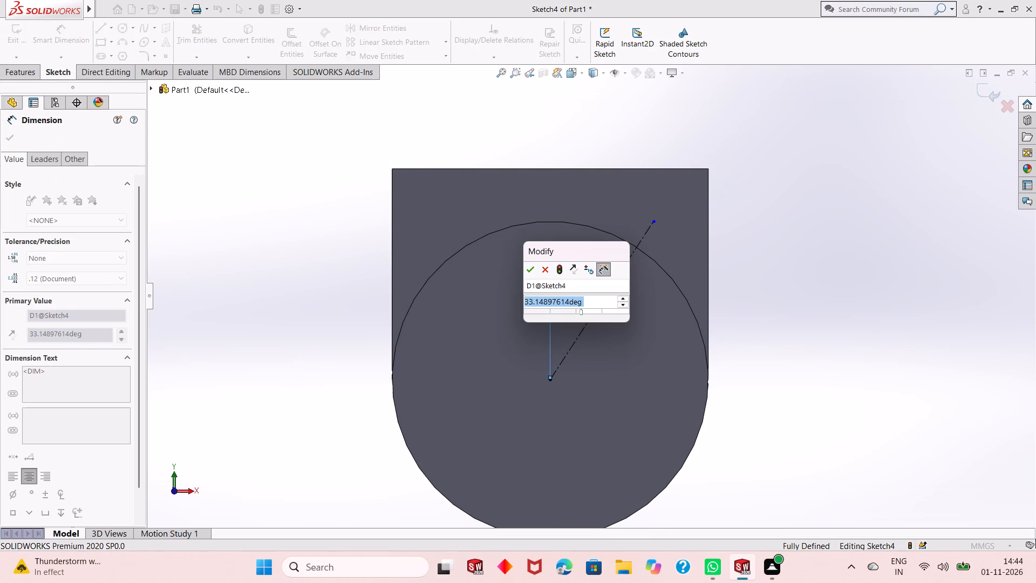
type("45")
key("Return")
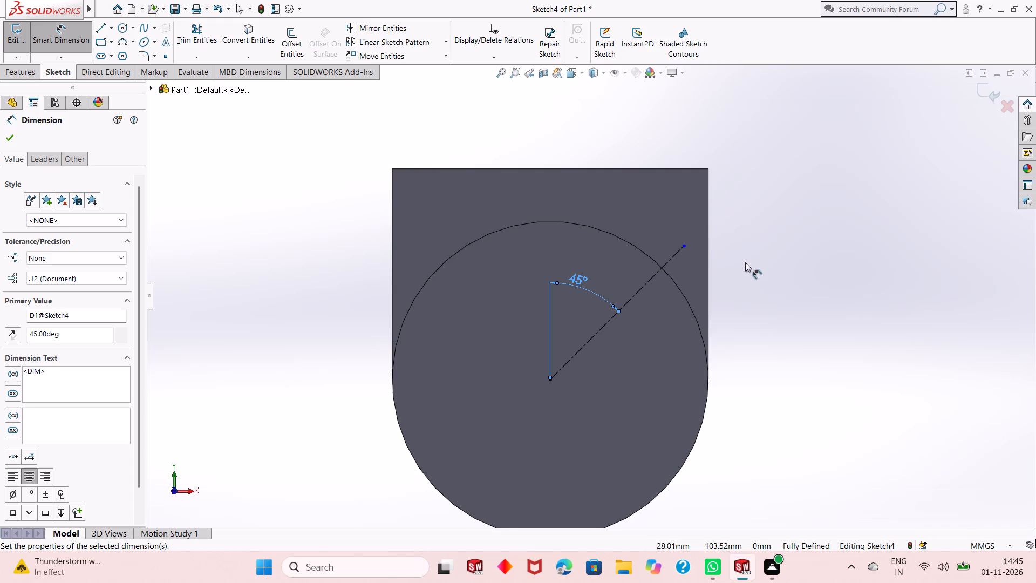
scroll(616, 321, "up", 1)
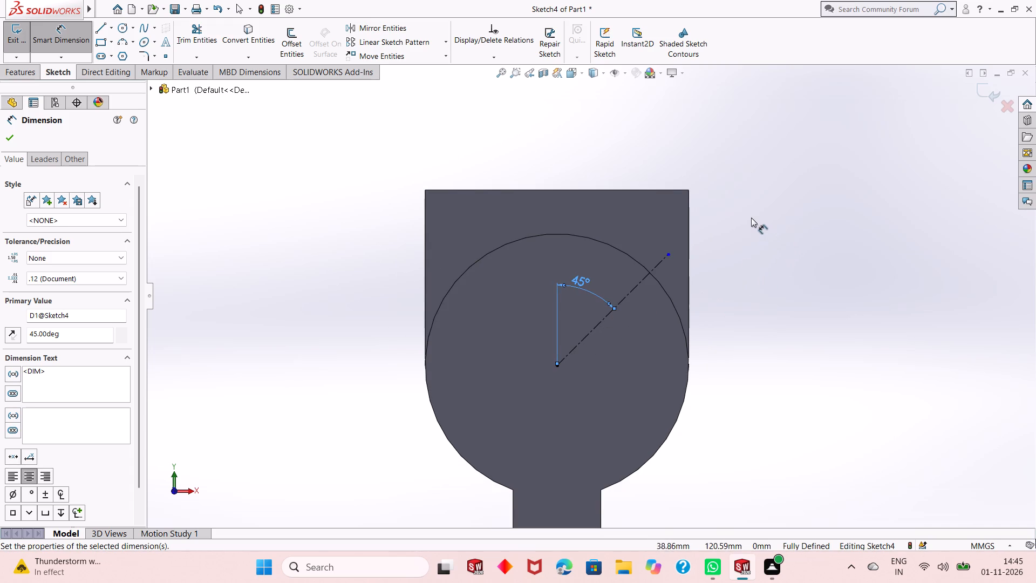
right_click(734, 218)
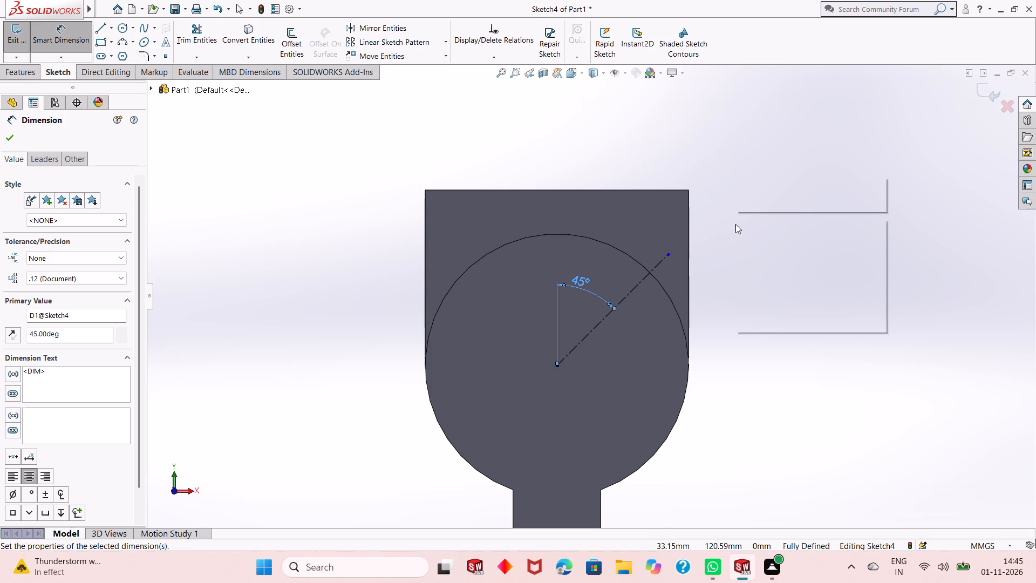
left_click(749, 253)
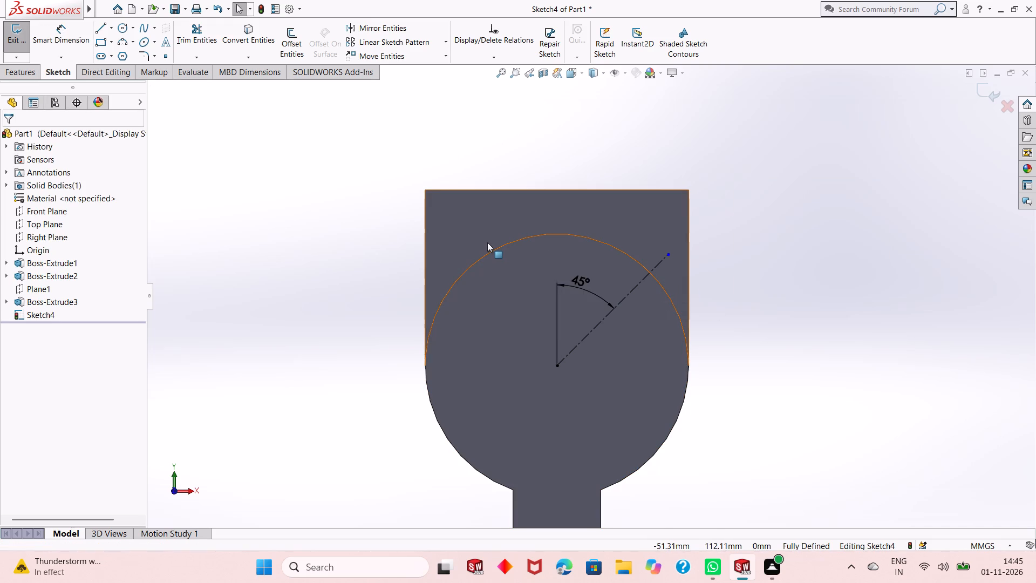
Draw a circle about 11 mm in diameter centred on the centerline, just short of its outer end.
left_click(121, 34)
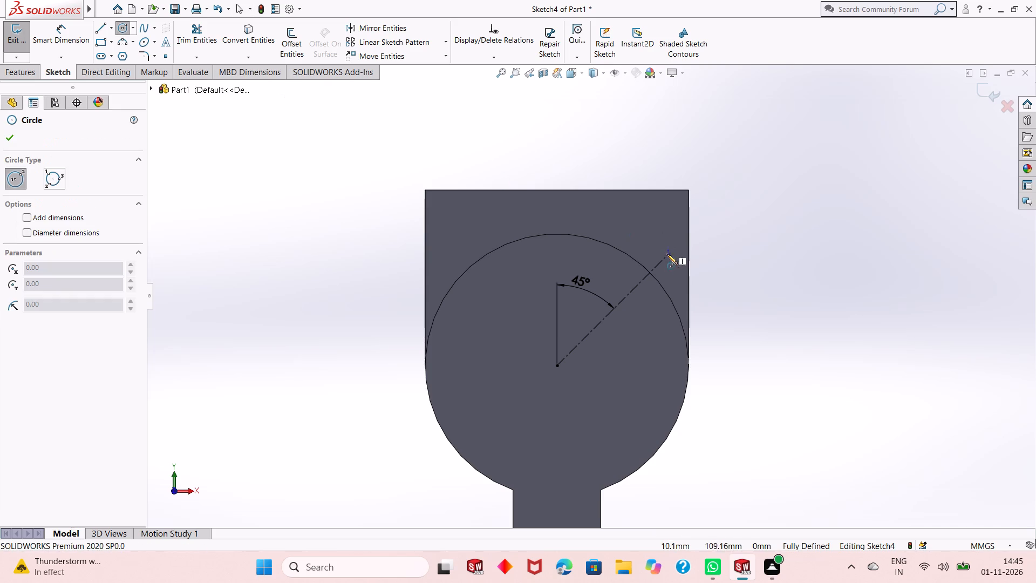
left_click(663, 260)
left_click(671, 244)
right_click(725, 209)
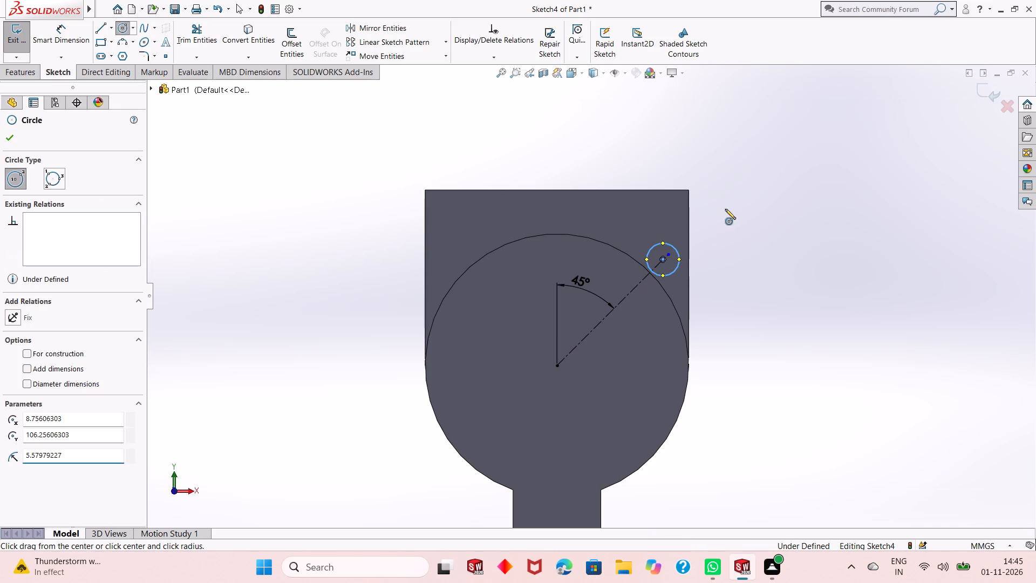
left_click(740, 220)
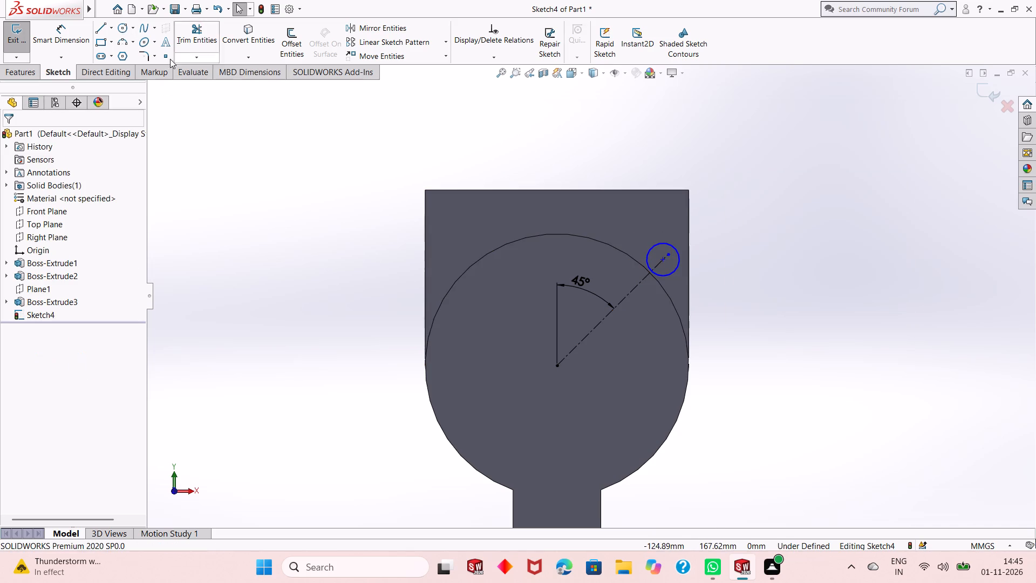
Dimension the small circle's diameter as 8.89+8.89, giving 17.78 mm.
left_click(51, 40)
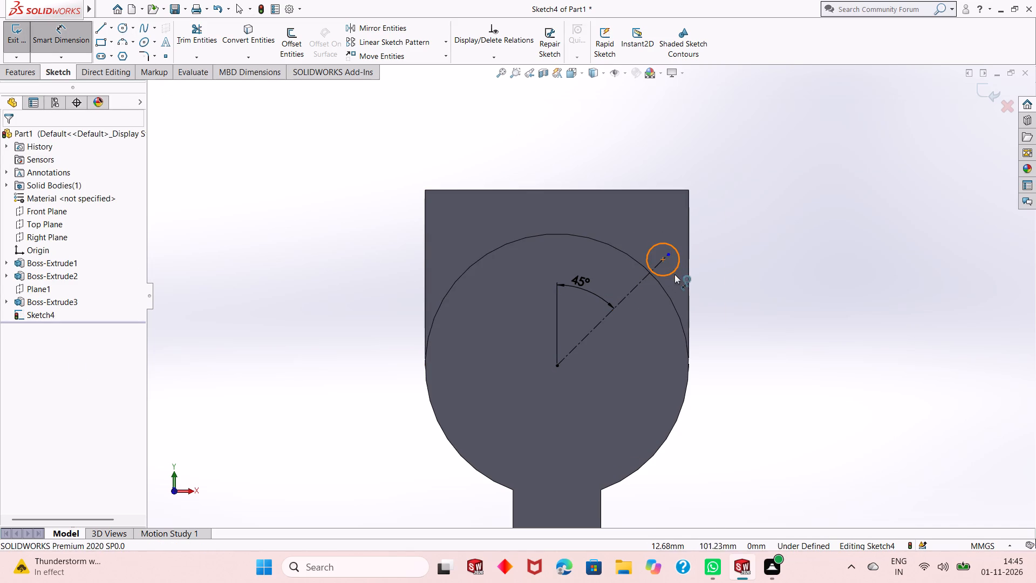
left_click(675, 275)
left_click(869, 289)
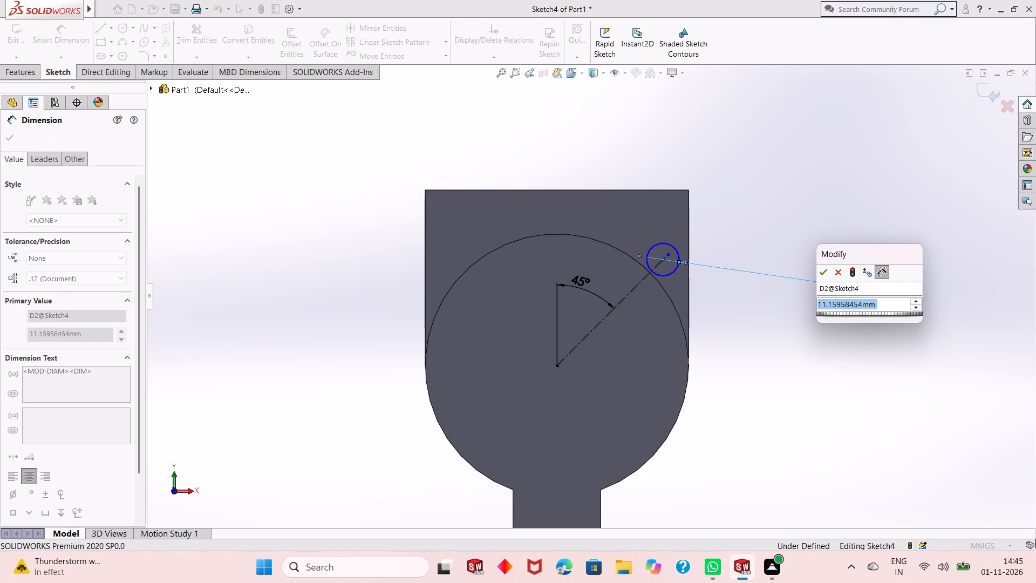
type("8.89+8.89")
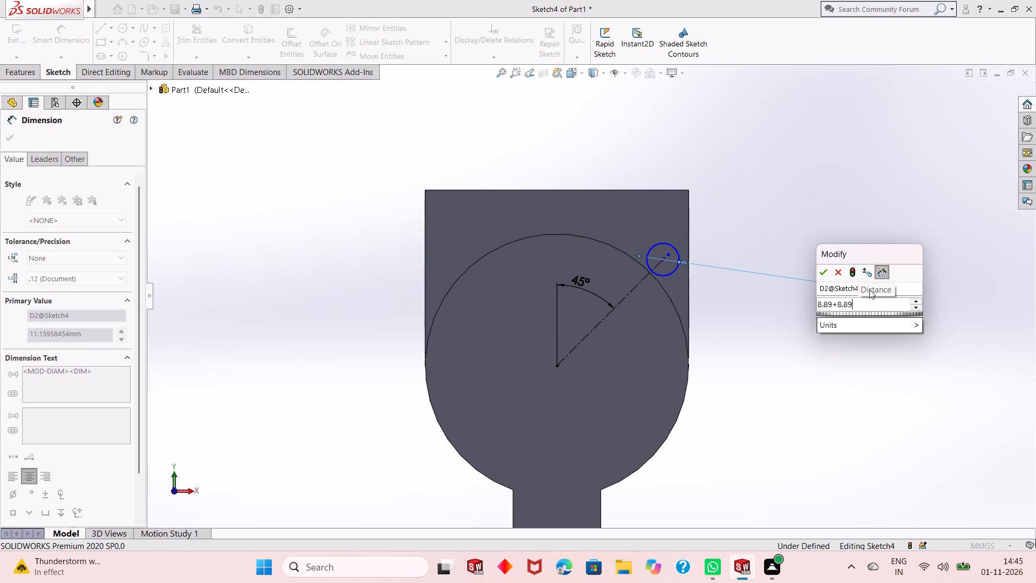
key("Return")
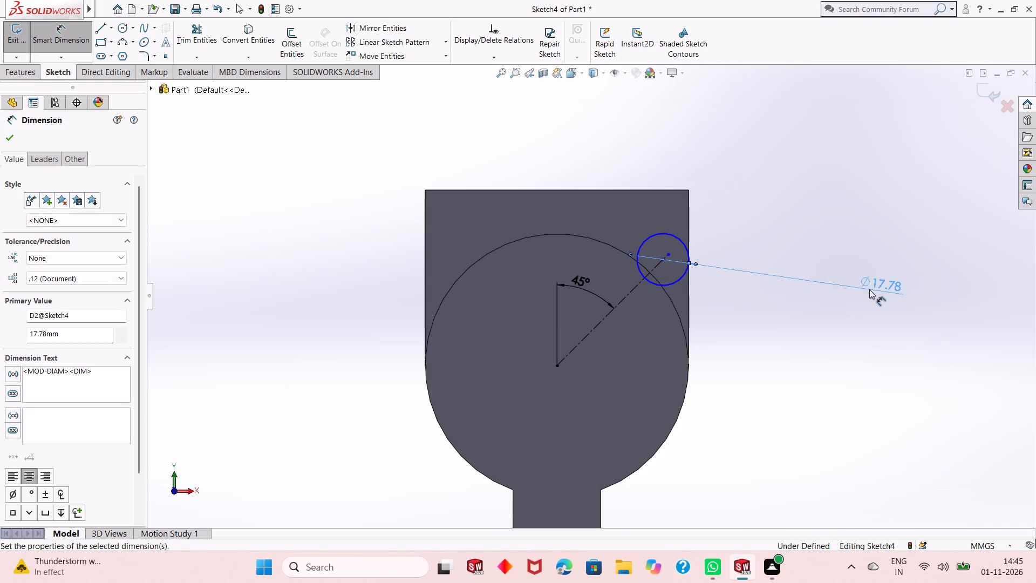
Dimension the vertical distance from the cylinder's centre to the small circle's centre as 40 mm.
left_click(661, 262)
left_click(558, 366)
left_click(757, 315)
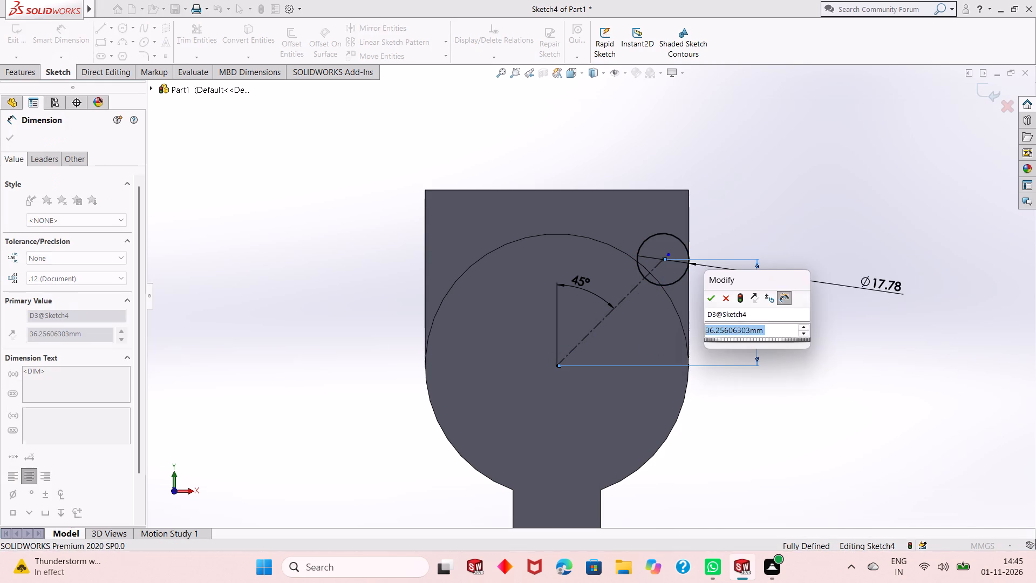
type("40")
key("Return")
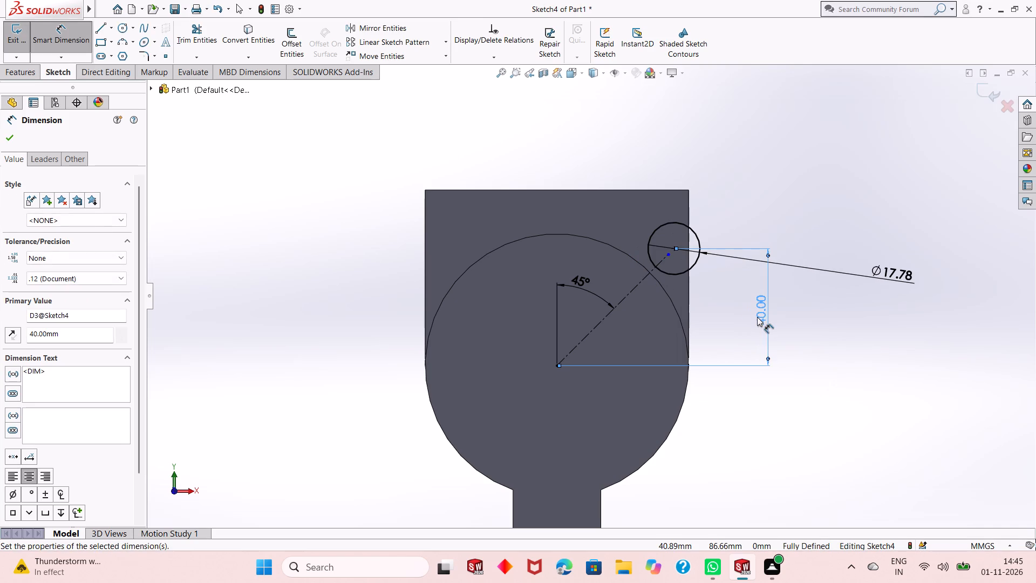
right_click(781, 228)
left_click(794, 261)
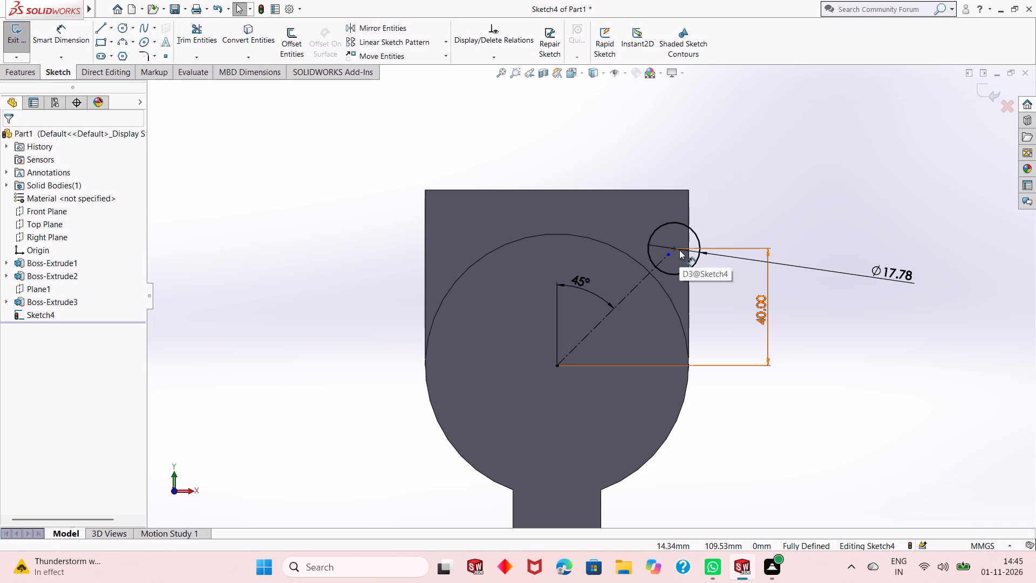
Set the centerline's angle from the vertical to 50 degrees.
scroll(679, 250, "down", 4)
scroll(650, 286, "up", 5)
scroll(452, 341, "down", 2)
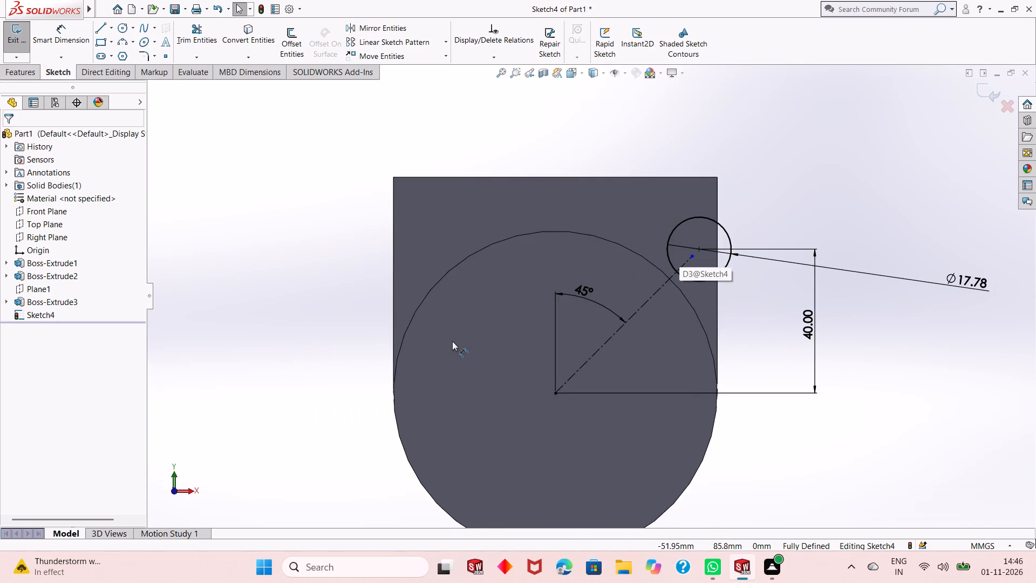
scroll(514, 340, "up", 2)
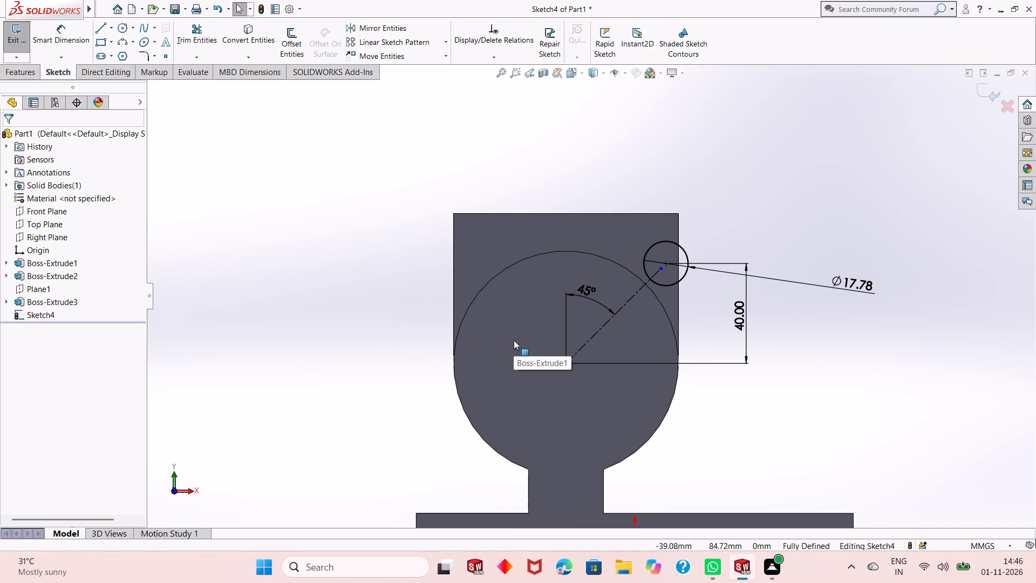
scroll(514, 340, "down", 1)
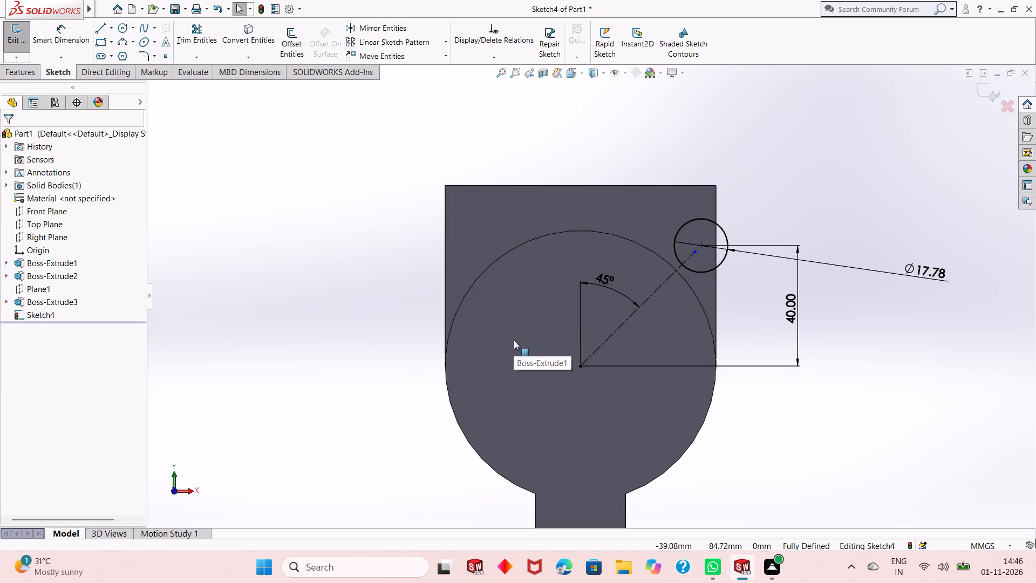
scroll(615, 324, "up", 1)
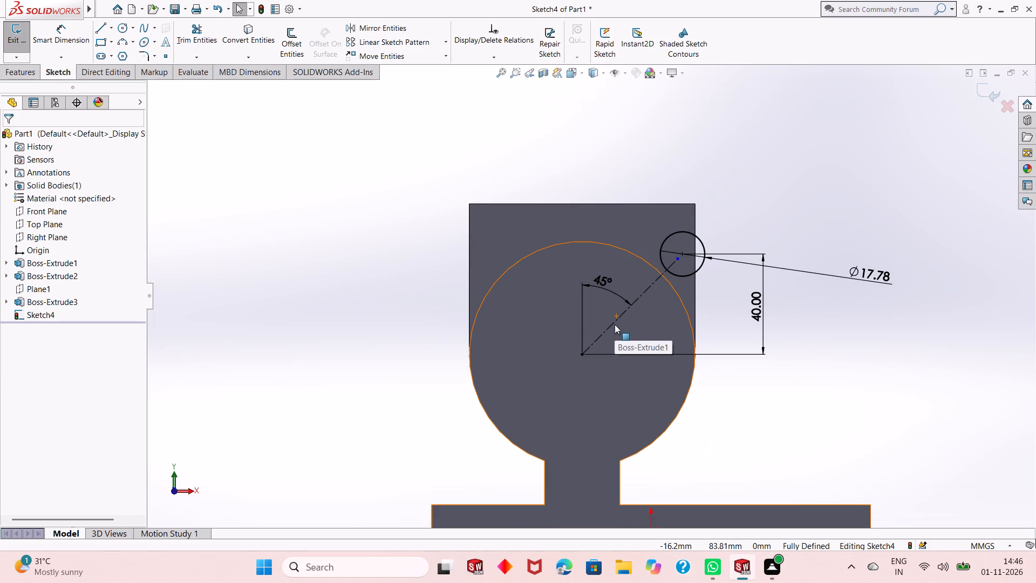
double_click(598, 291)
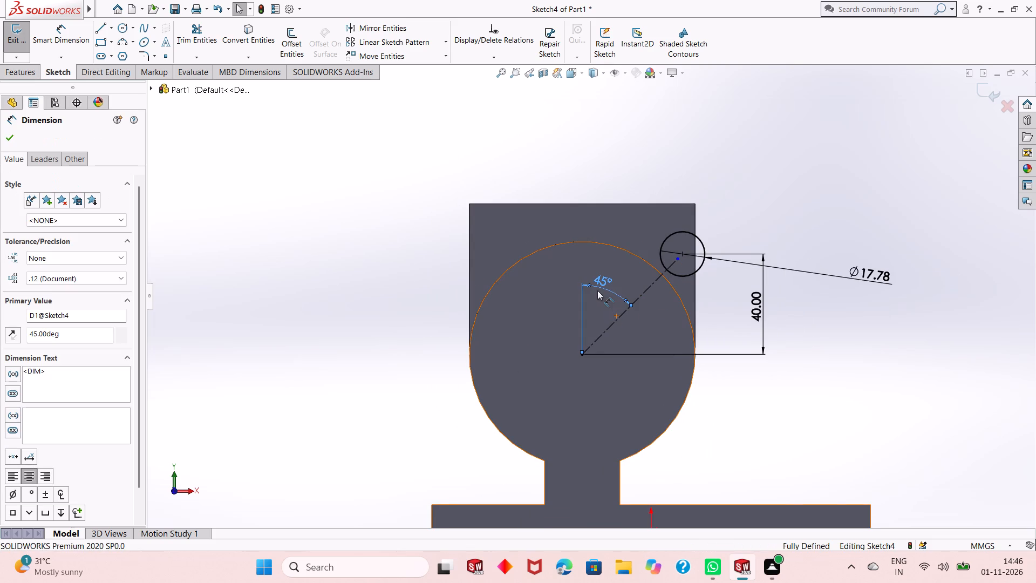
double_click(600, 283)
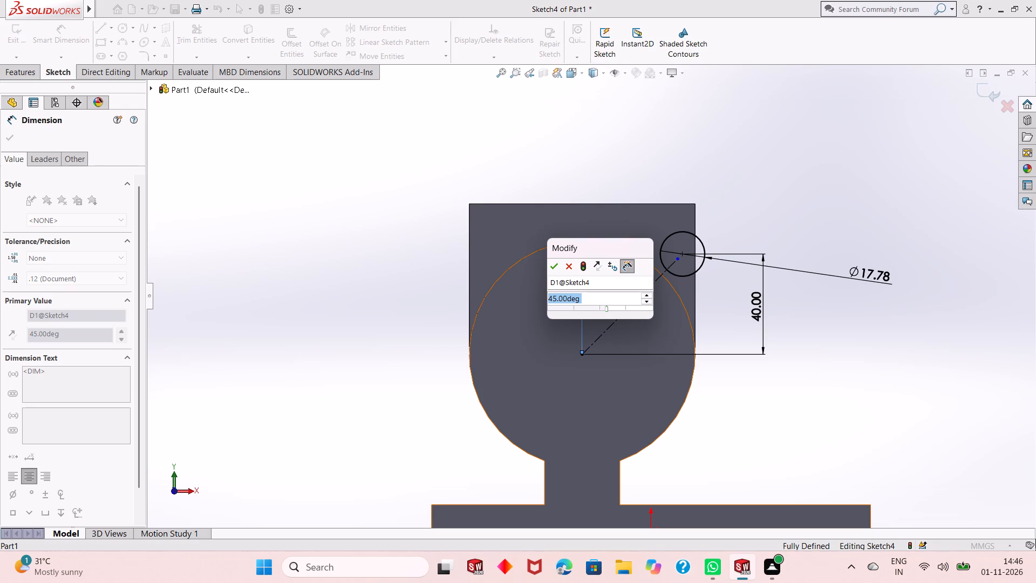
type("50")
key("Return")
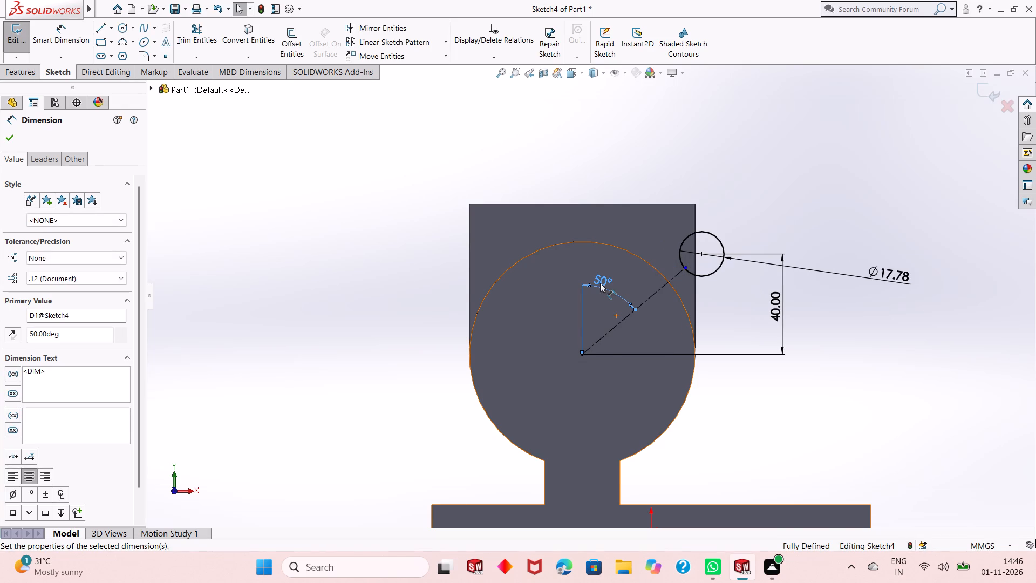
Set the centerline's angle from the vertical to 40 degrees.
double_click(600, 283)
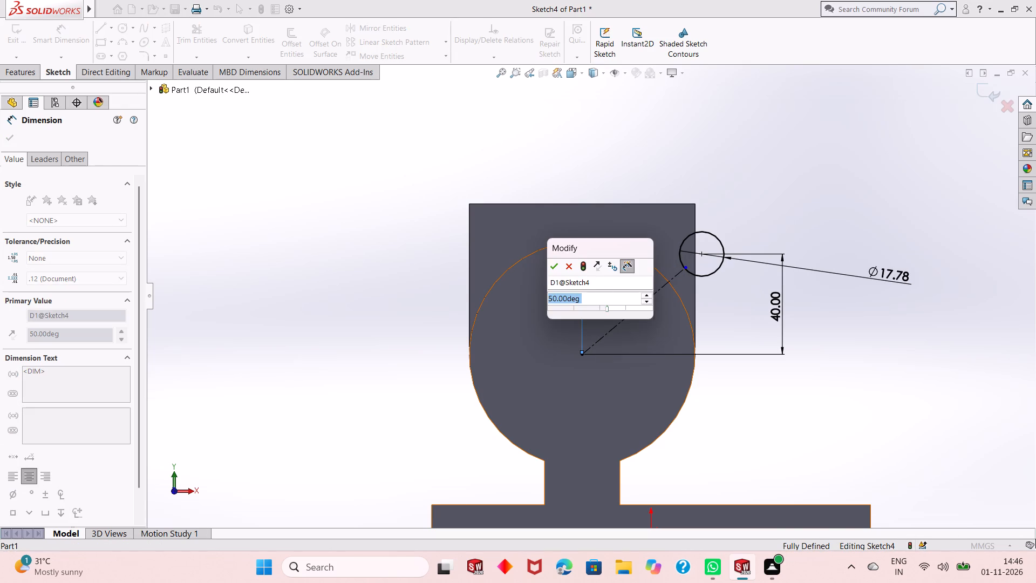
type("40")
key("Return")
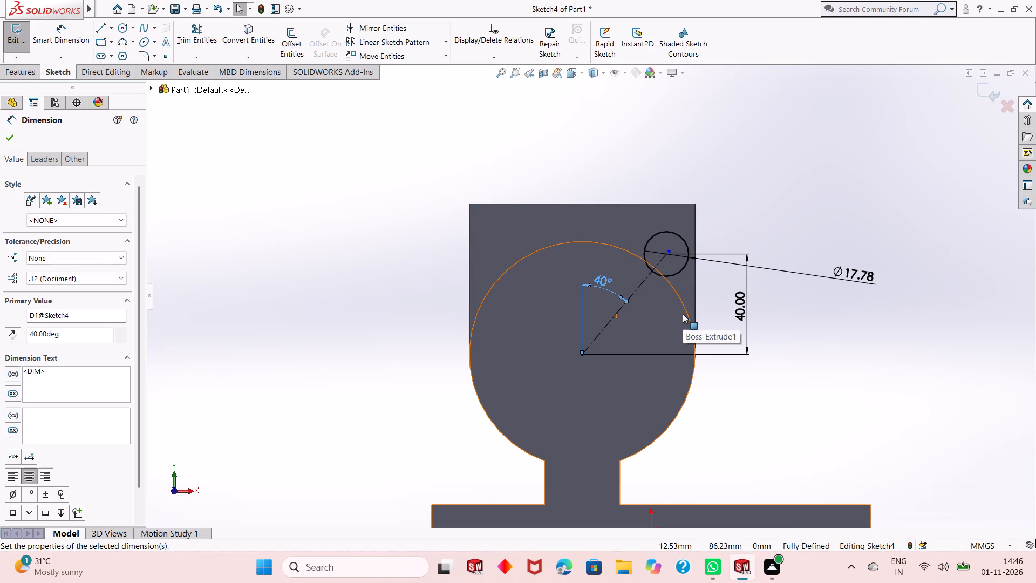
Set the centerline's angle from the vertical to 42 degrees.
scroll(610, 354, "up", 2)
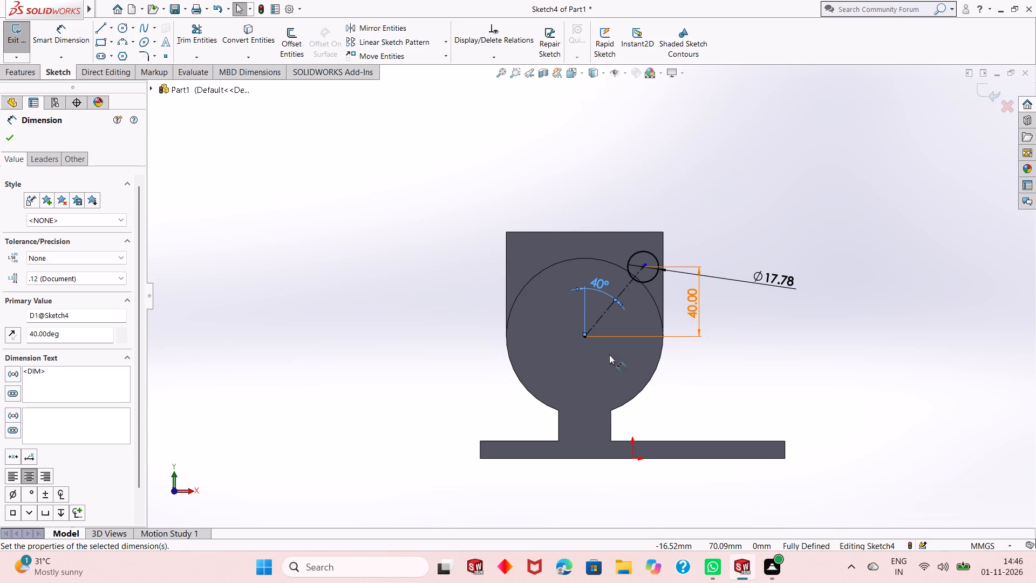
scroll(602, 357, "down", 1)
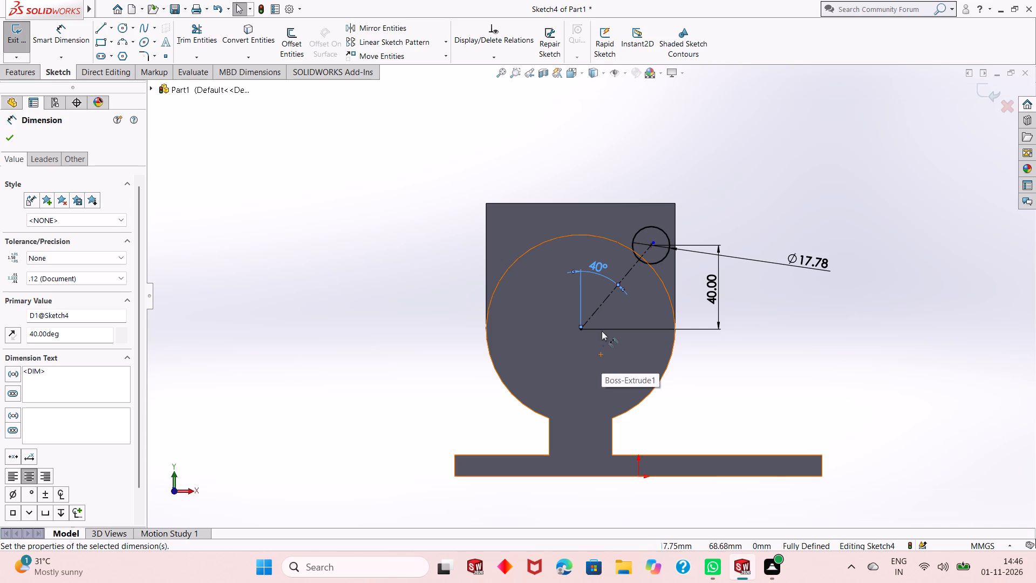
scroll(626, 252, "down", 2)
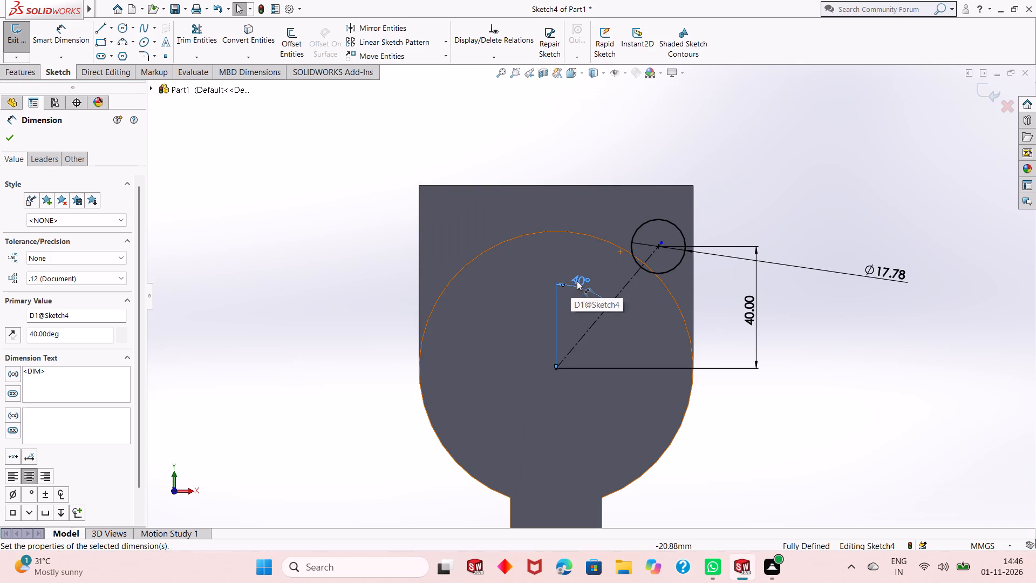
double_click(577, 281)
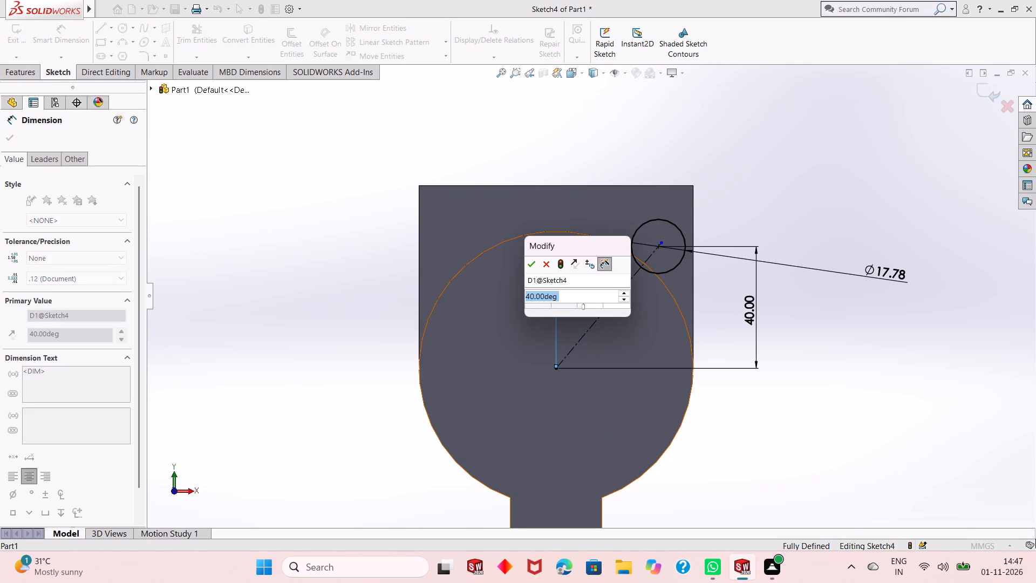
key("4")
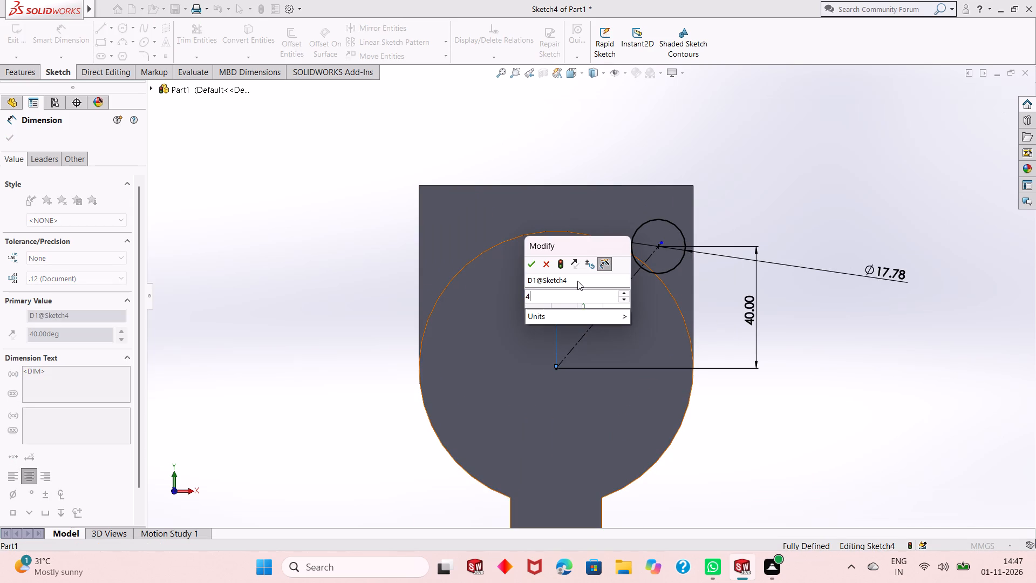
key("2")
key("Return")
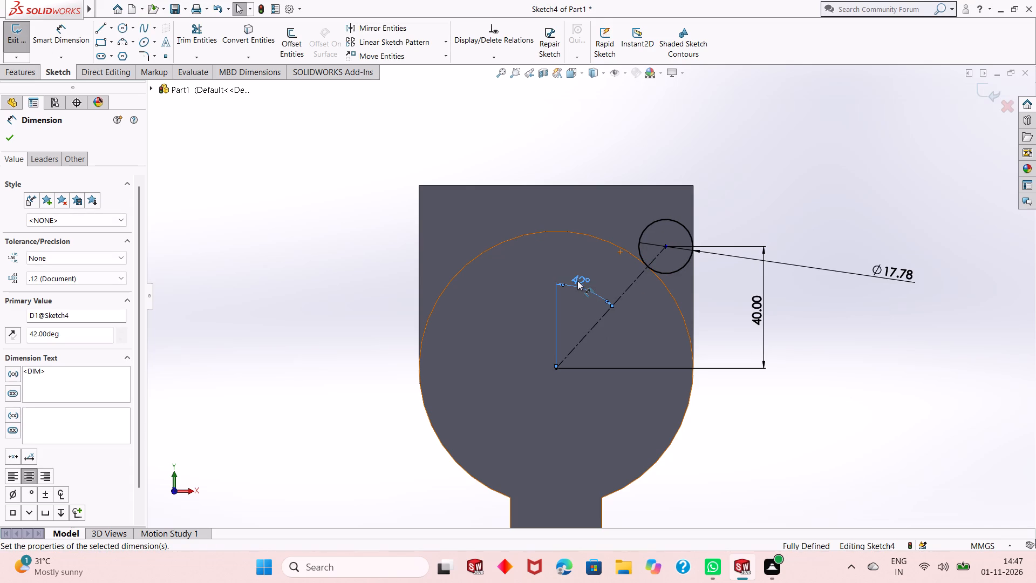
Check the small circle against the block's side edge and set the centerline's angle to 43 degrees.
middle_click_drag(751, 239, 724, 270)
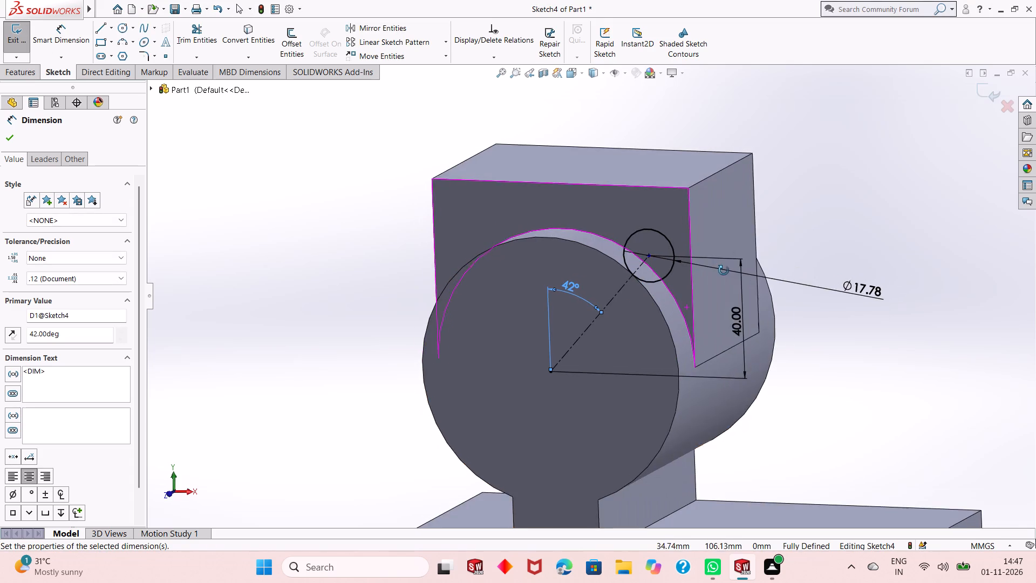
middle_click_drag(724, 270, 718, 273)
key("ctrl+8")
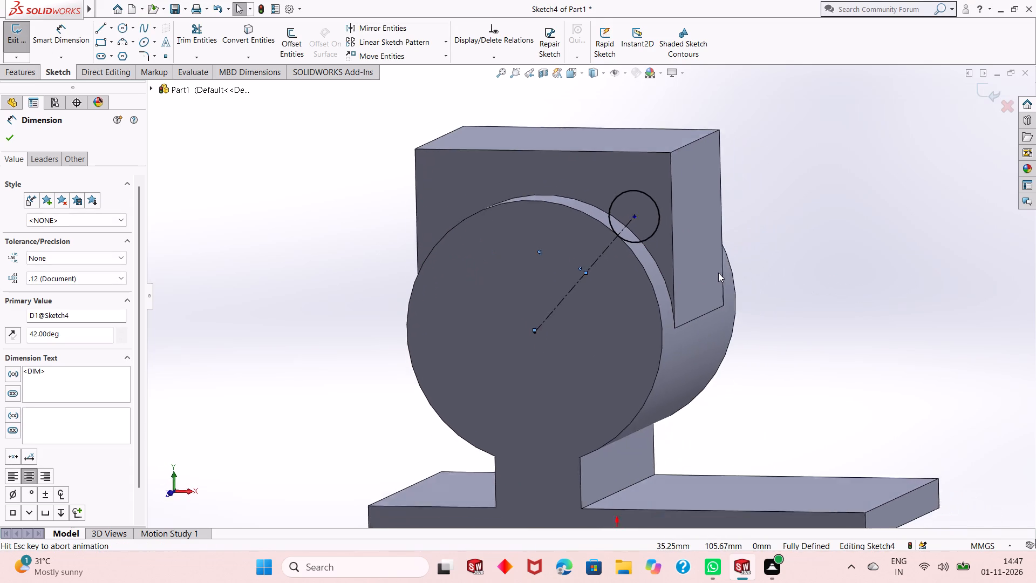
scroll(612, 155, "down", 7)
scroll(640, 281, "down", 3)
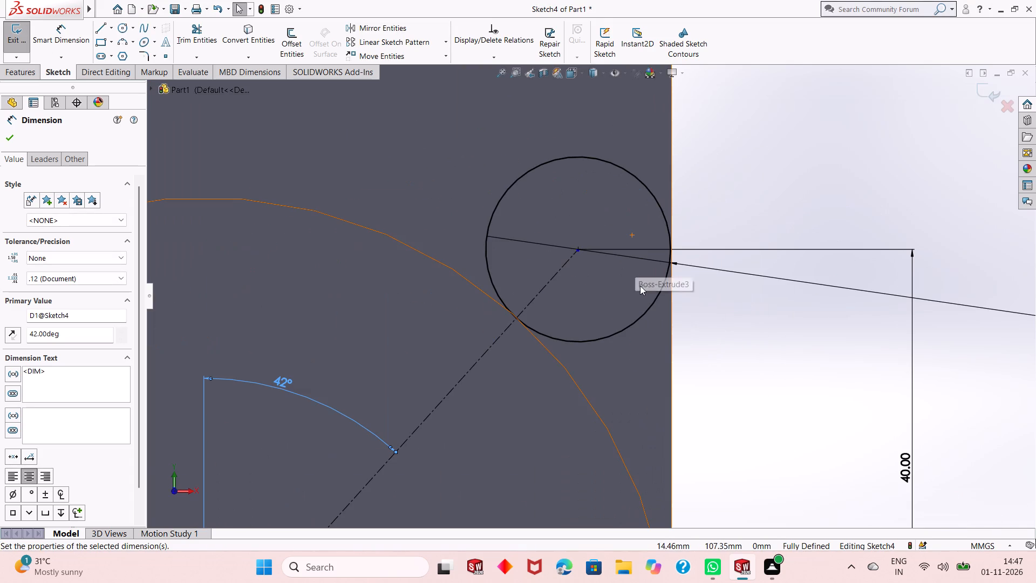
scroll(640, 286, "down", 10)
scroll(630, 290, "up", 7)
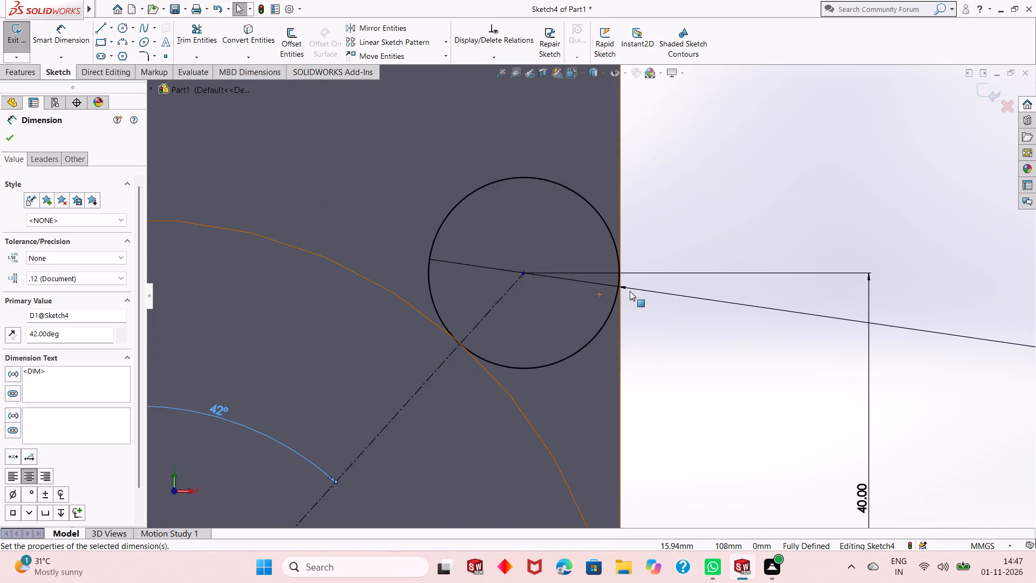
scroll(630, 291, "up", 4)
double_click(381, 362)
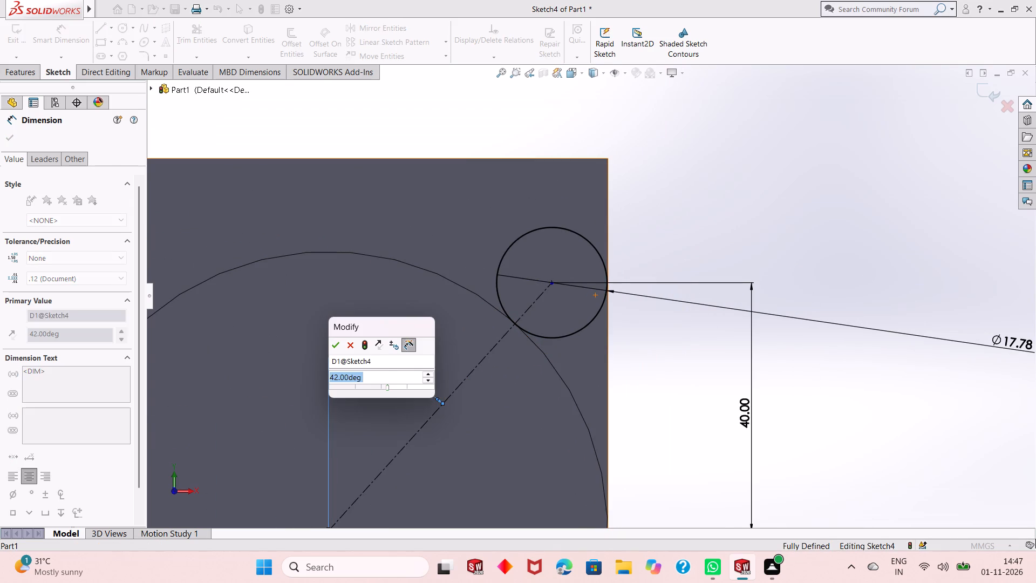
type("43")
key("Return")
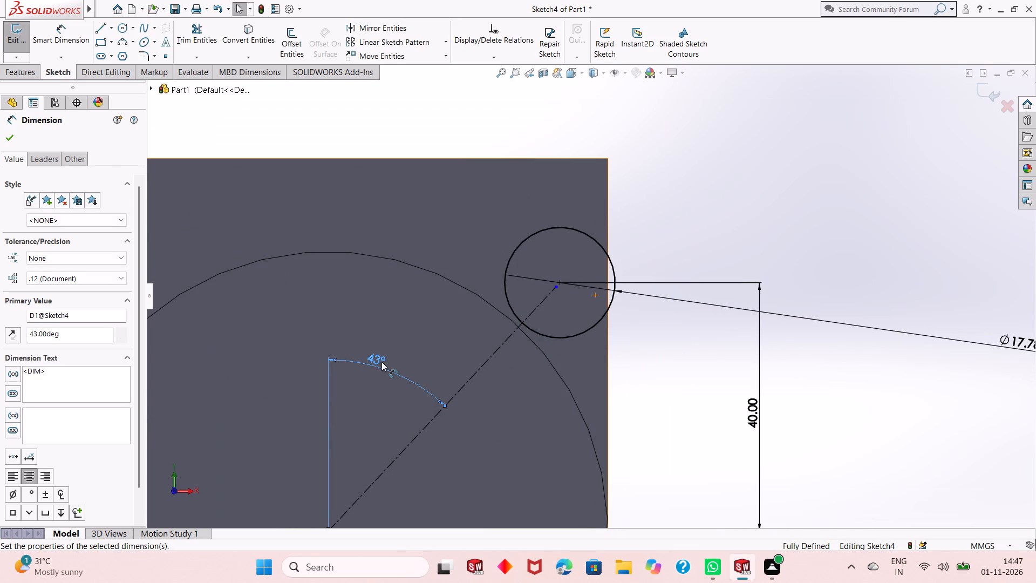
Set the centerline's angle from the vertical back to 42 degrees and finish dimensioning.
double_click(381, 362)
type("42")
key("Return")
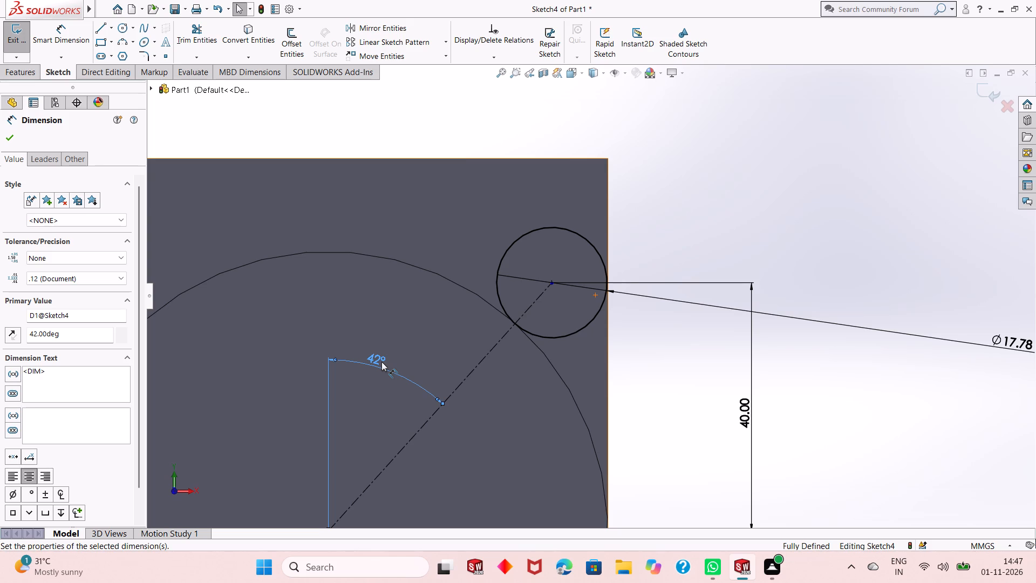
scroll(435, 339, "up", 1)
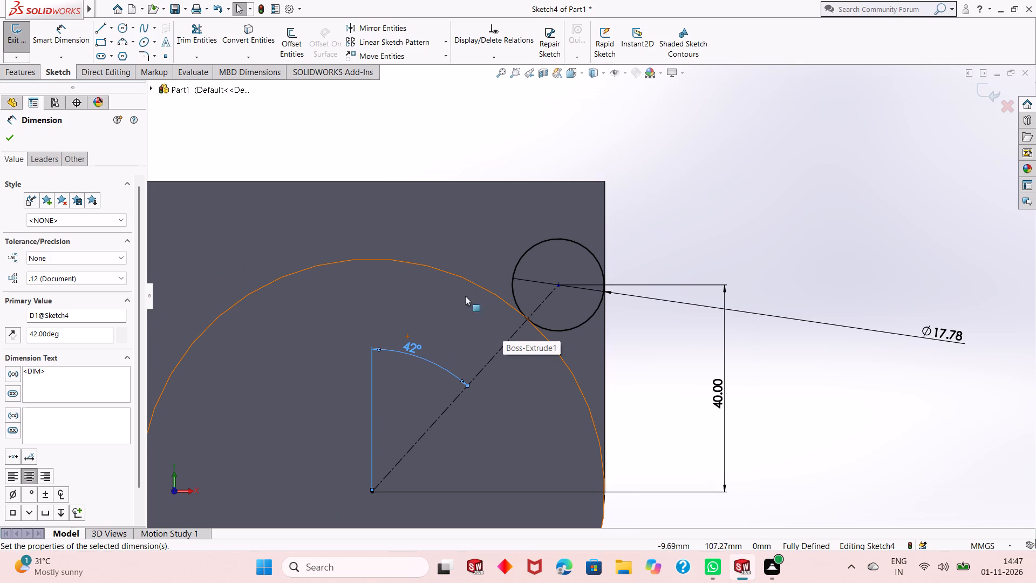
scroll(470, 320, "up", 2)
right_click(674, 212)
left_click(648, 165)
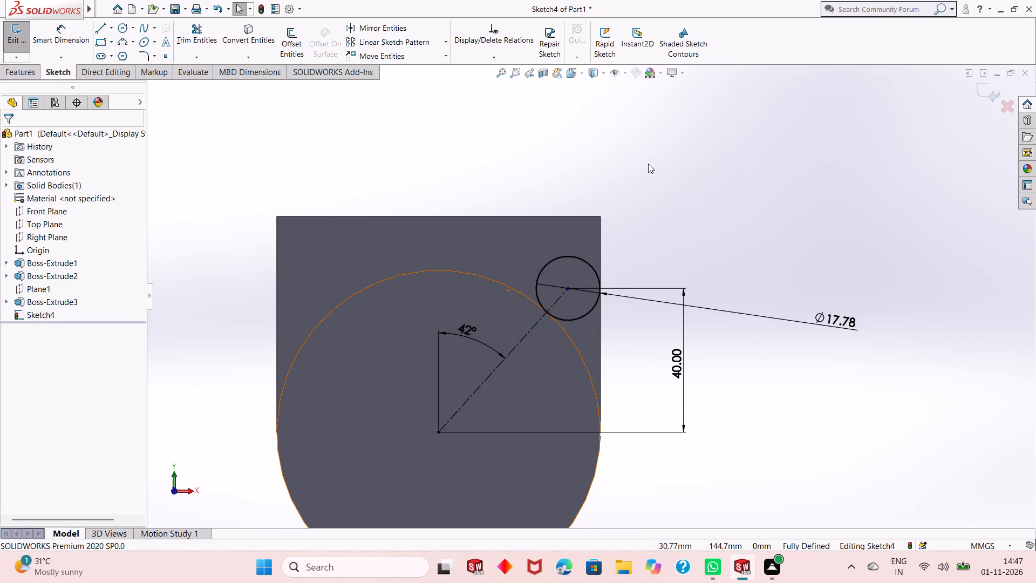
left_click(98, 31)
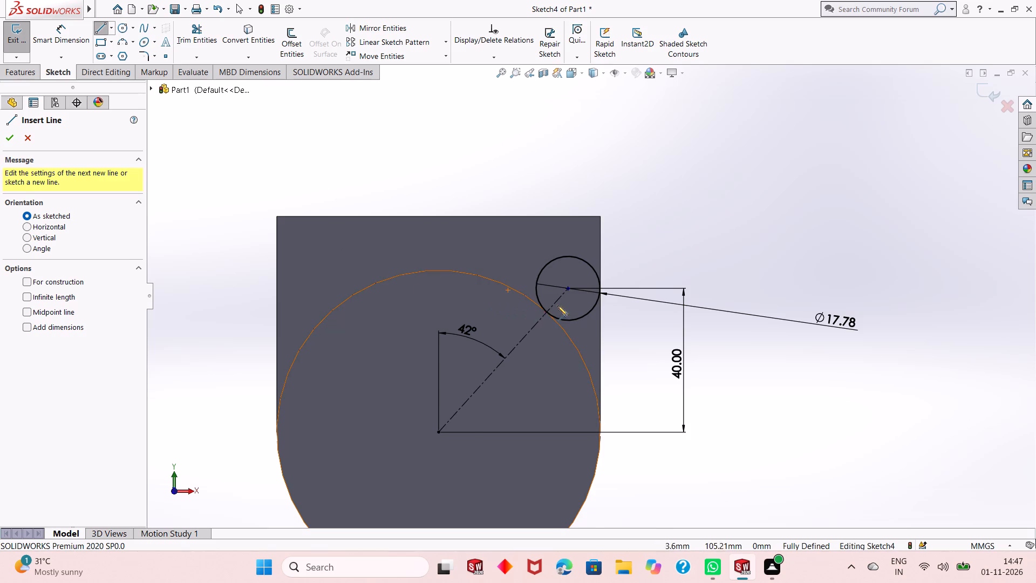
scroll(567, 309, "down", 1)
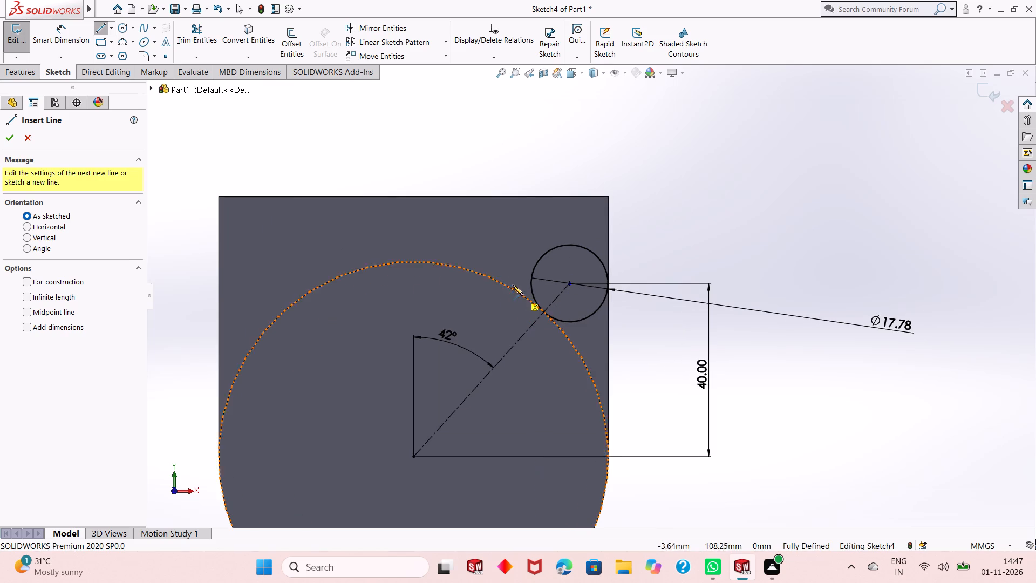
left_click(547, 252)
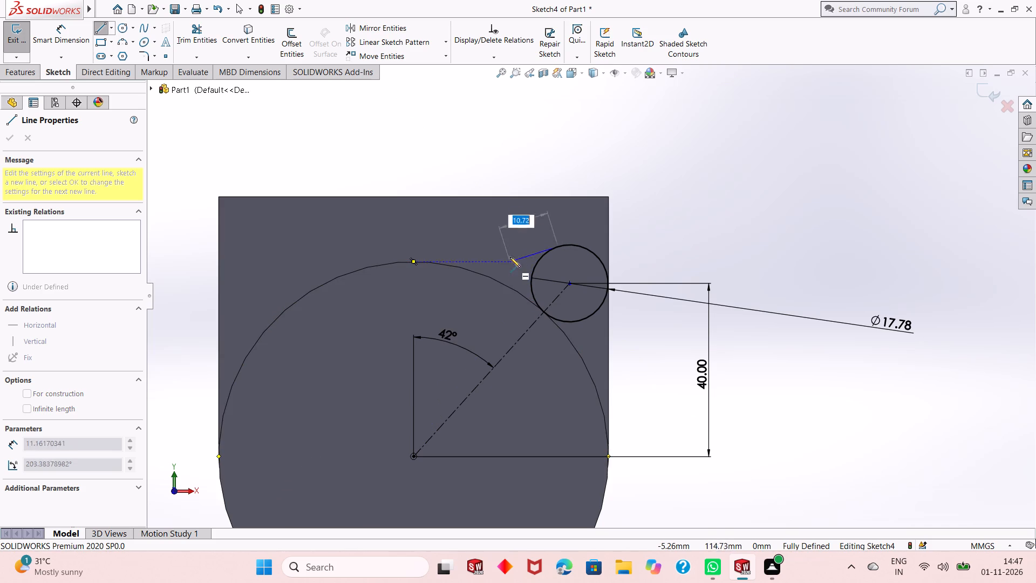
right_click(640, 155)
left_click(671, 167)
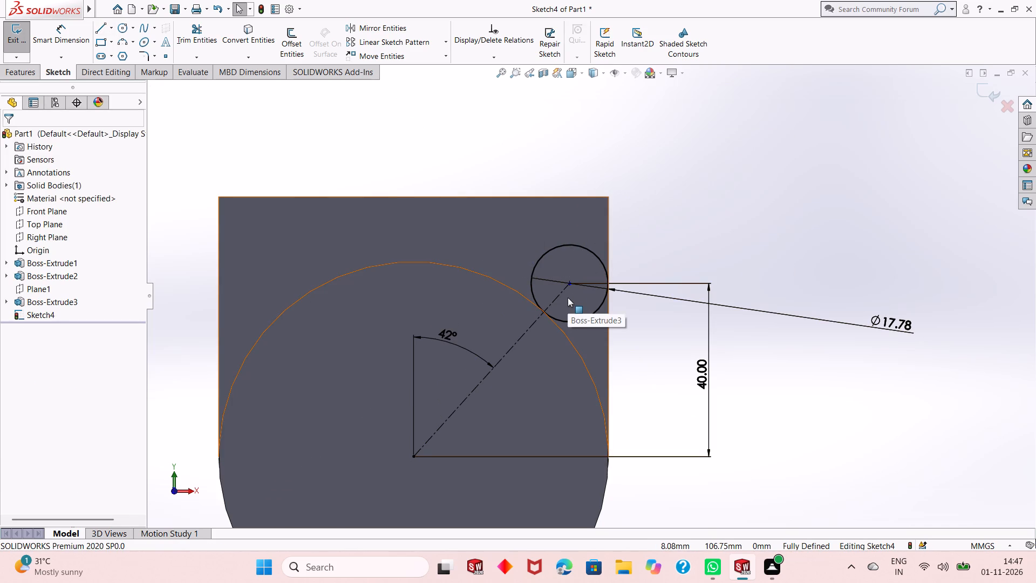
Offset the angled centerline bi-directionally by 8.89 mm, with dimensions added, to make parallel lines meeting the small circle's sides.
left_click(517, 344)
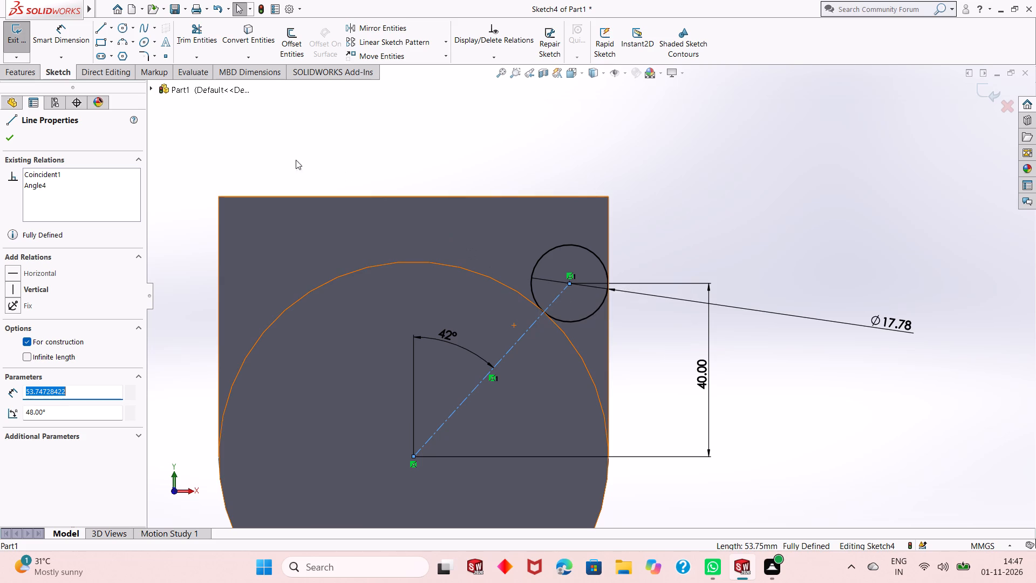
left_click(285, 51)
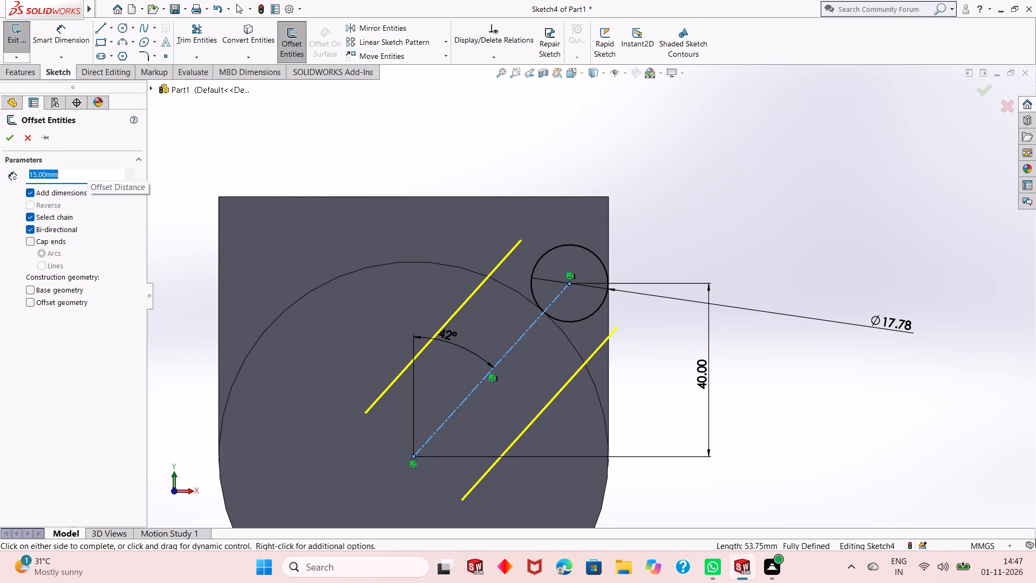
key("8")
type(".89")
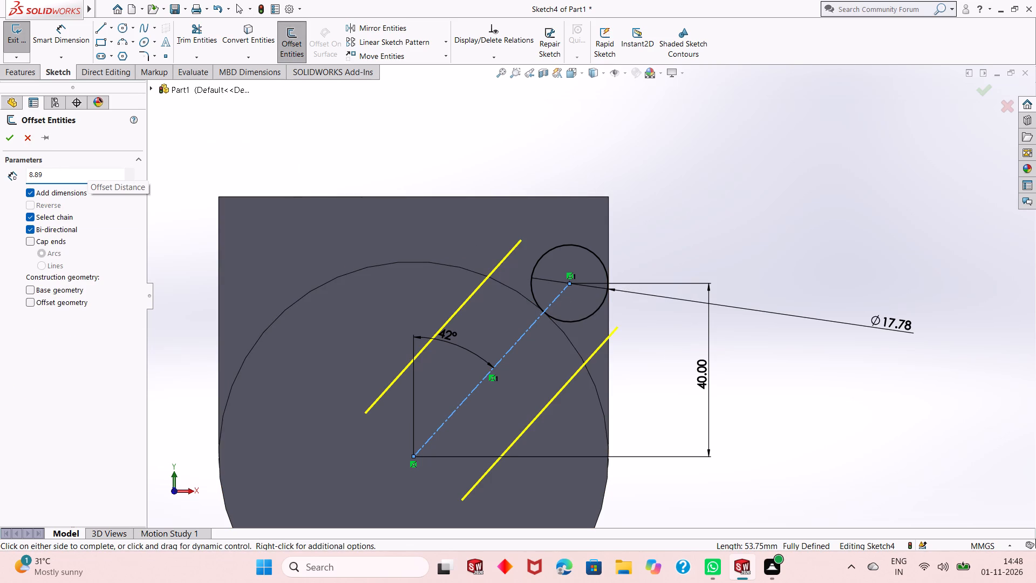
key("Return")
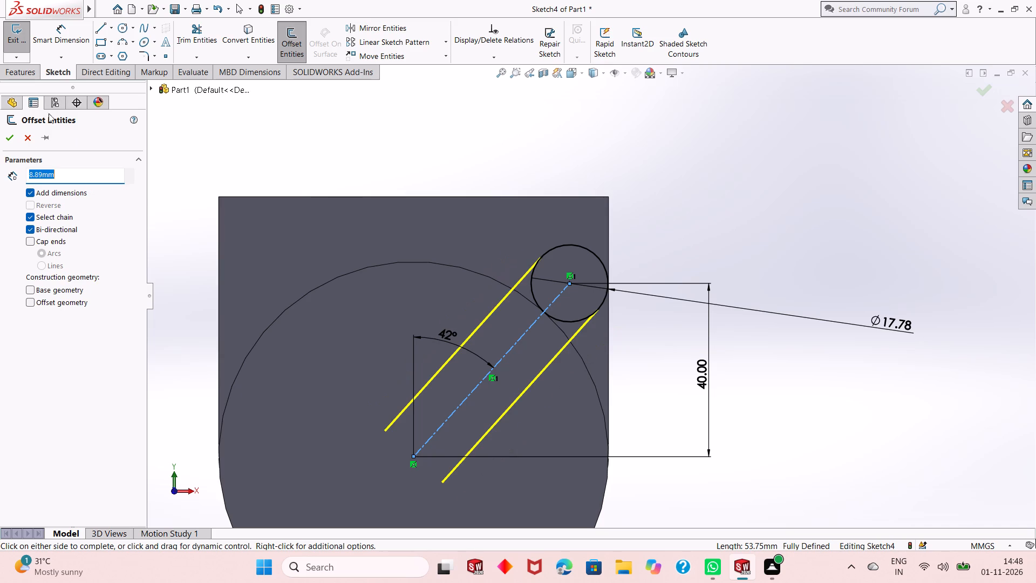
left_click(11, 140)
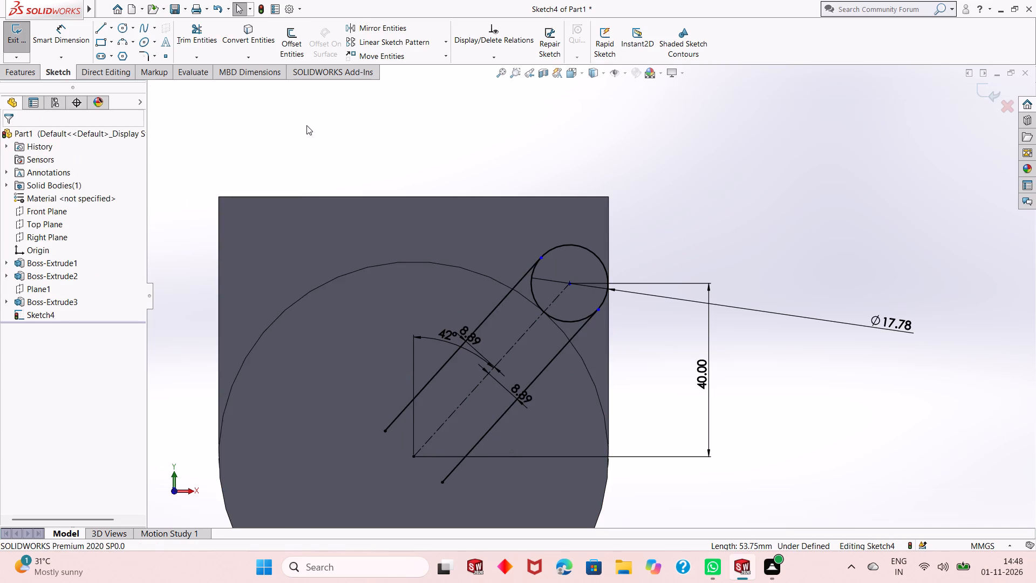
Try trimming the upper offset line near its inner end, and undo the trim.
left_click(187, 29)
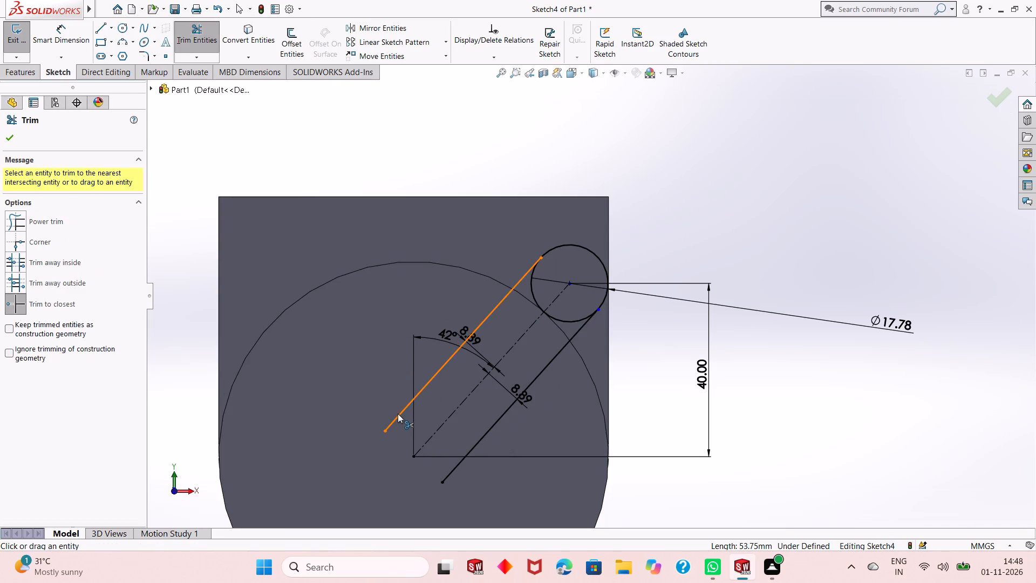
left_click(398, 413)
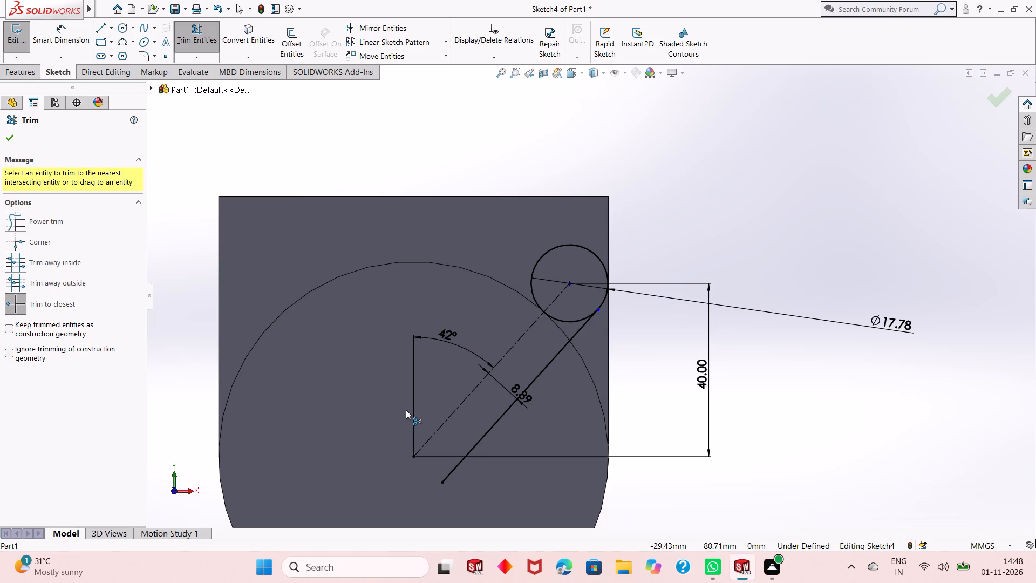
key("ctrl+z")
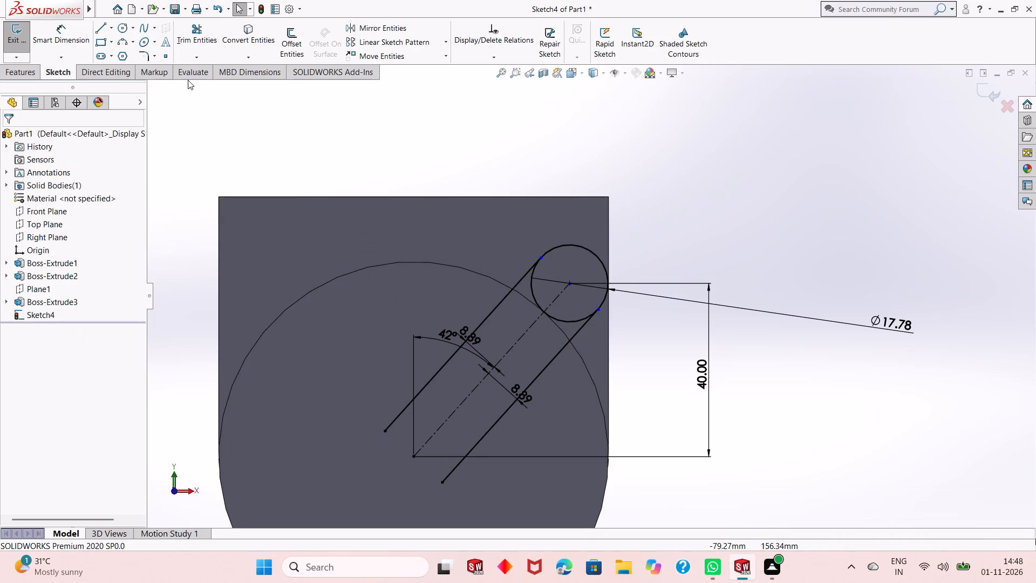
Sketch a circle of about 45 mm radius centred on the cylinder's centre, following the cylinder's edge.
left_click(124, 30)
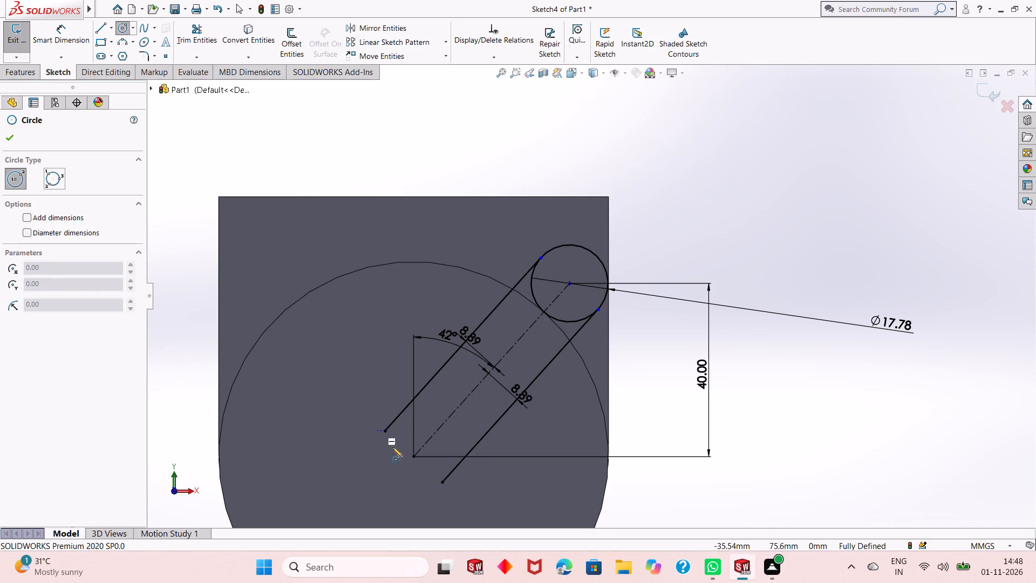
left_click(416, 458)
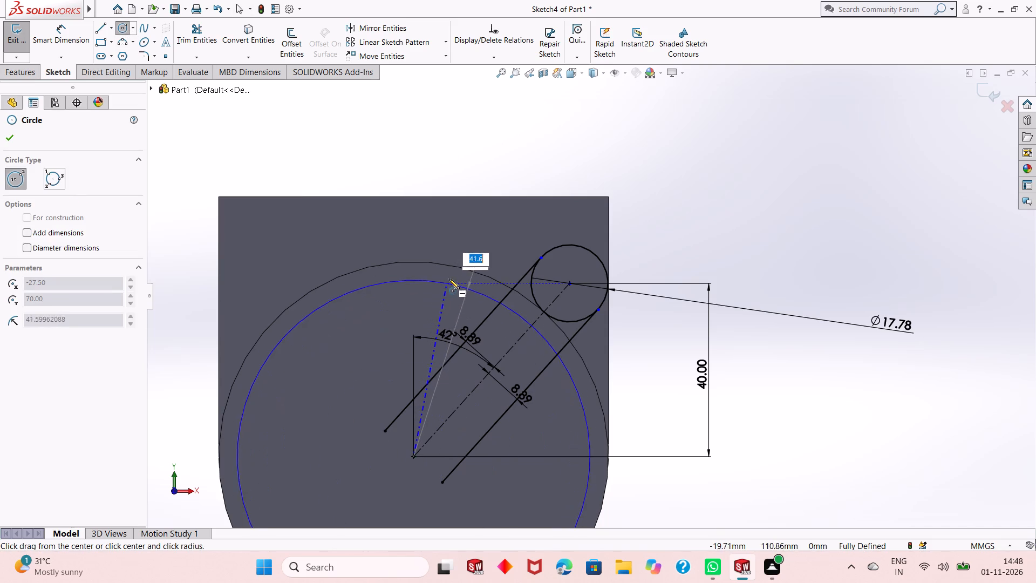
left_click(475, 274)
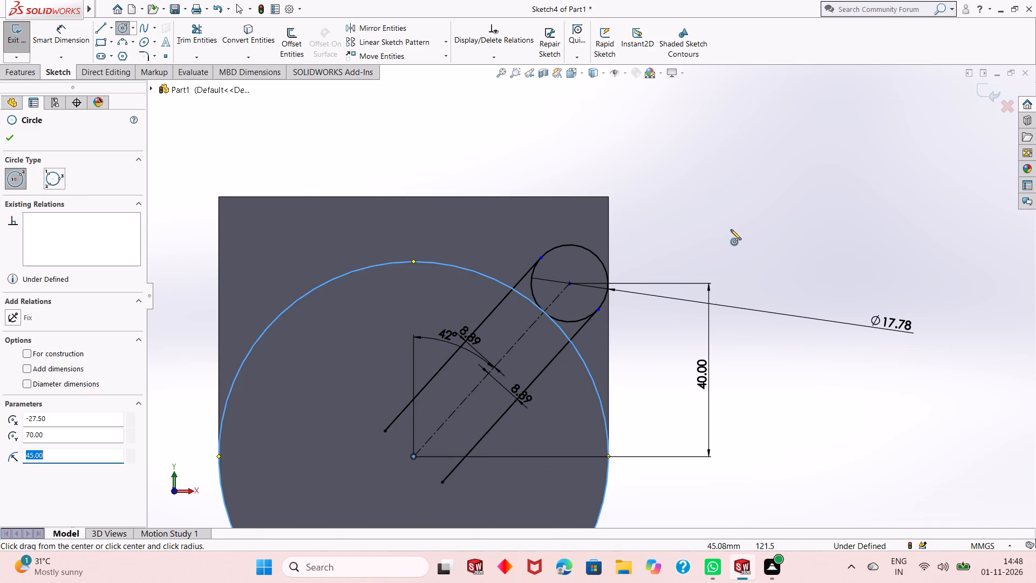
right_click(733, 223)
left_click(771, 233)
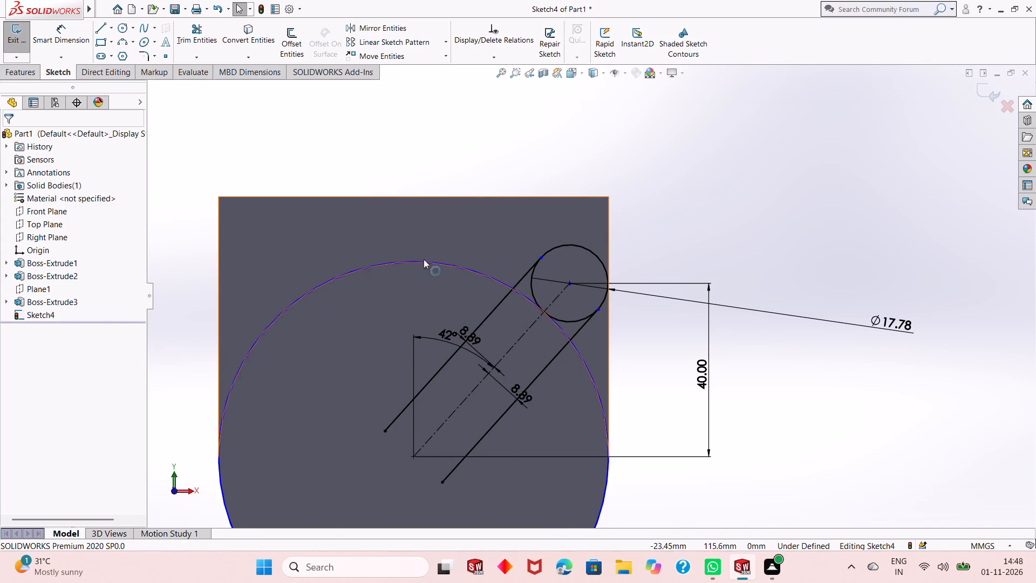
Dimension the large circle's diameter as 90 mm.
left_click(54, 38)
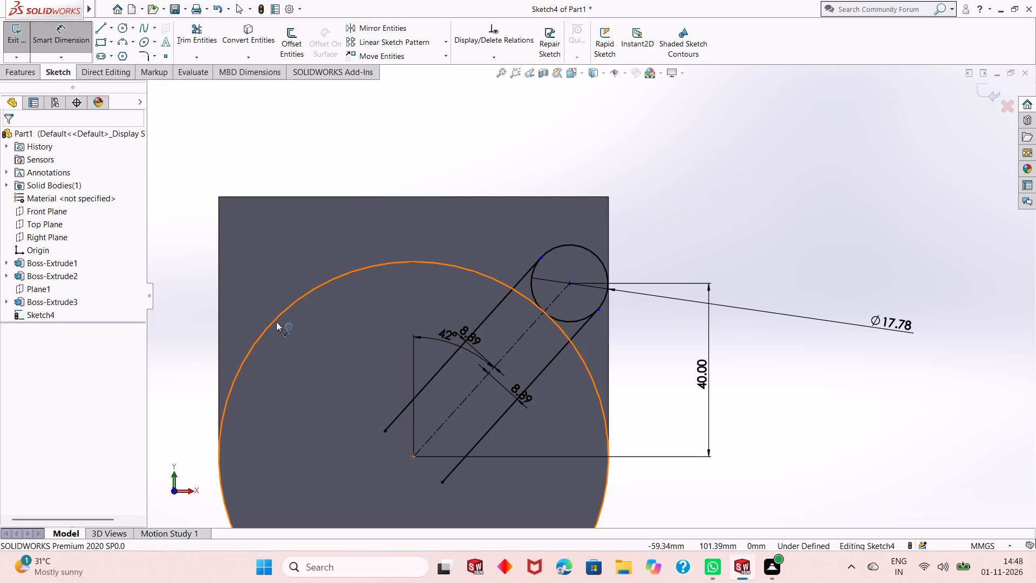
left_click(276, 322)
left_click(279, 161)
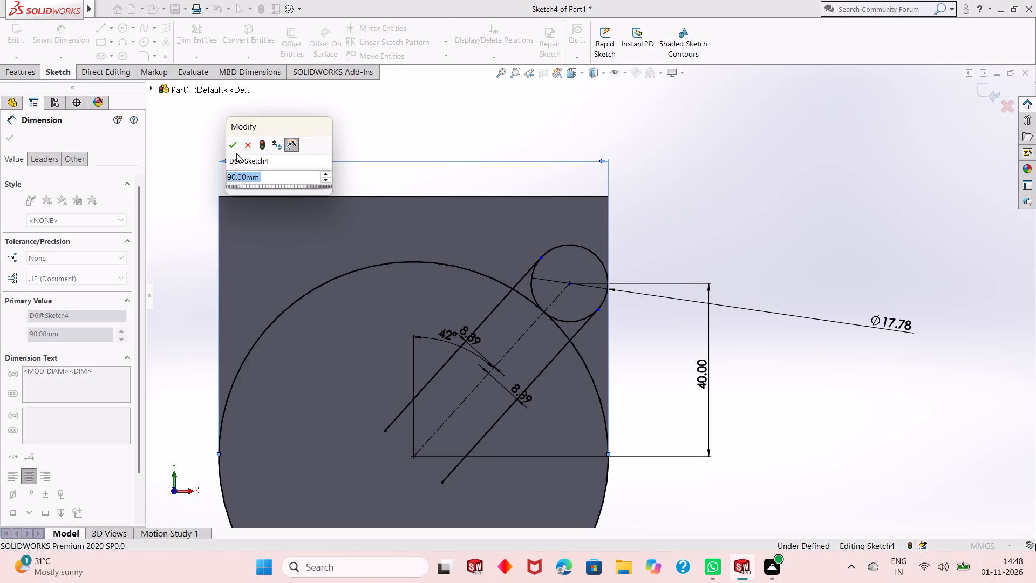
left_click(234, 147)
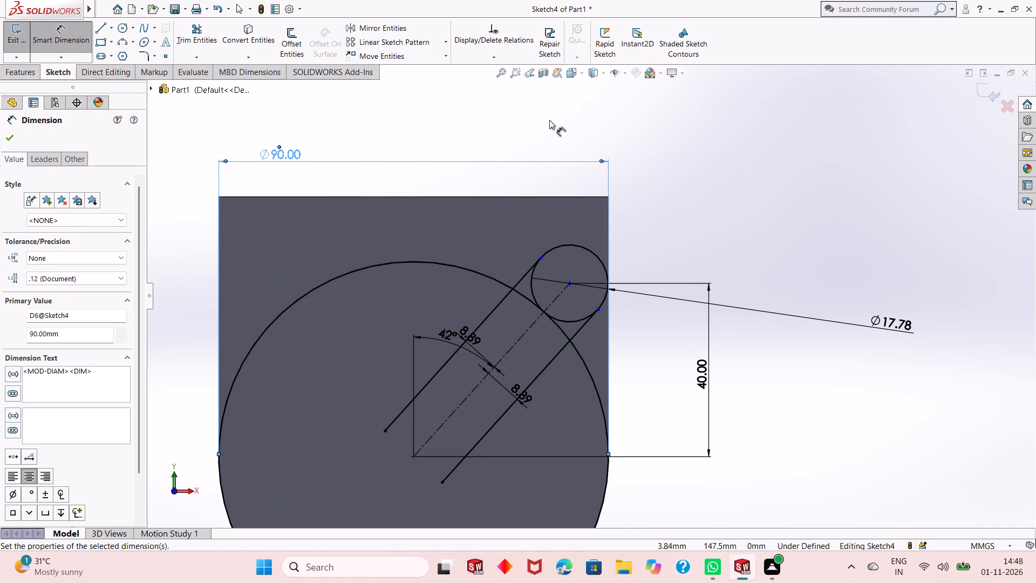
Trim both offset lines back to the large circle and remove the rest of that circle, keeping only its arc between the lines.
right_click(549, 120)
left_click(573, 153)
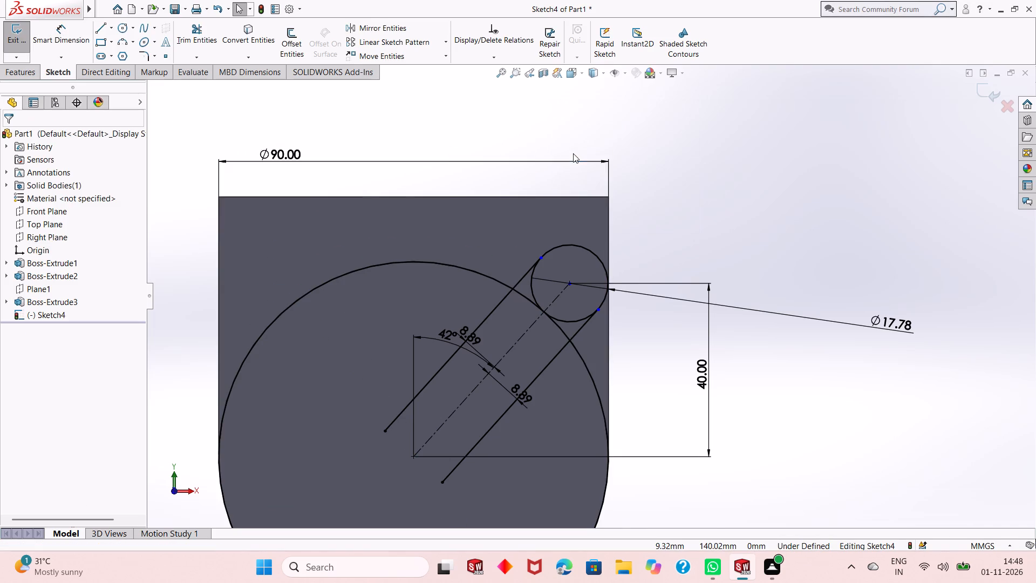
left_click(215, 39)
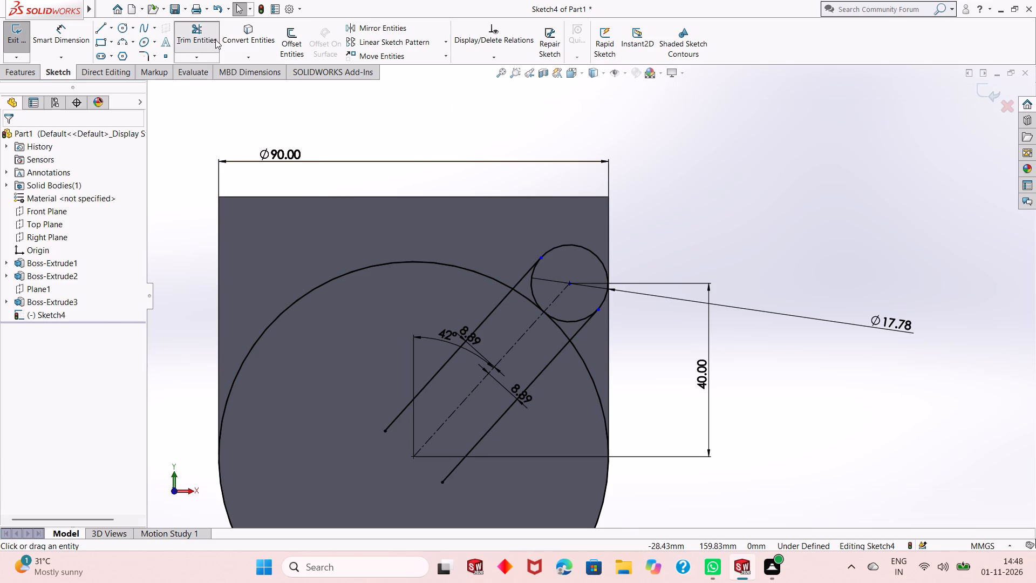
left_click(445, 368)
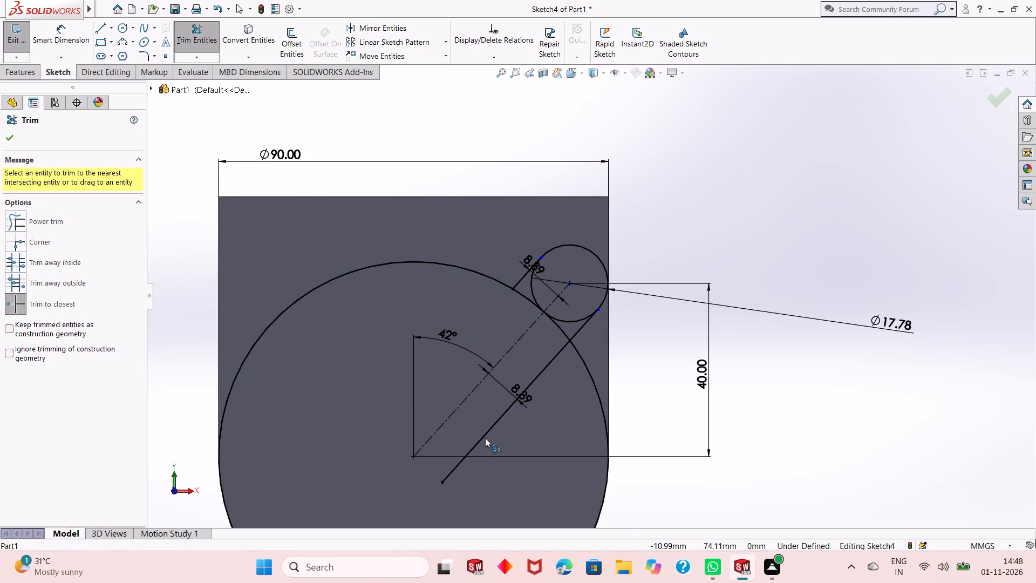
left_click(485, 438)
left_click(587, 368)
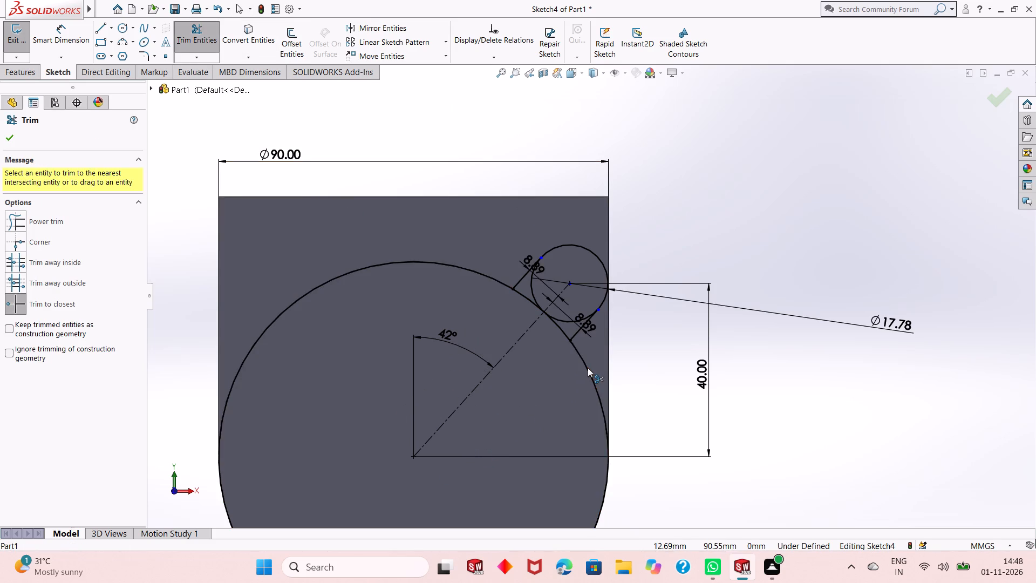
scroll(547, 291, "down", 4)
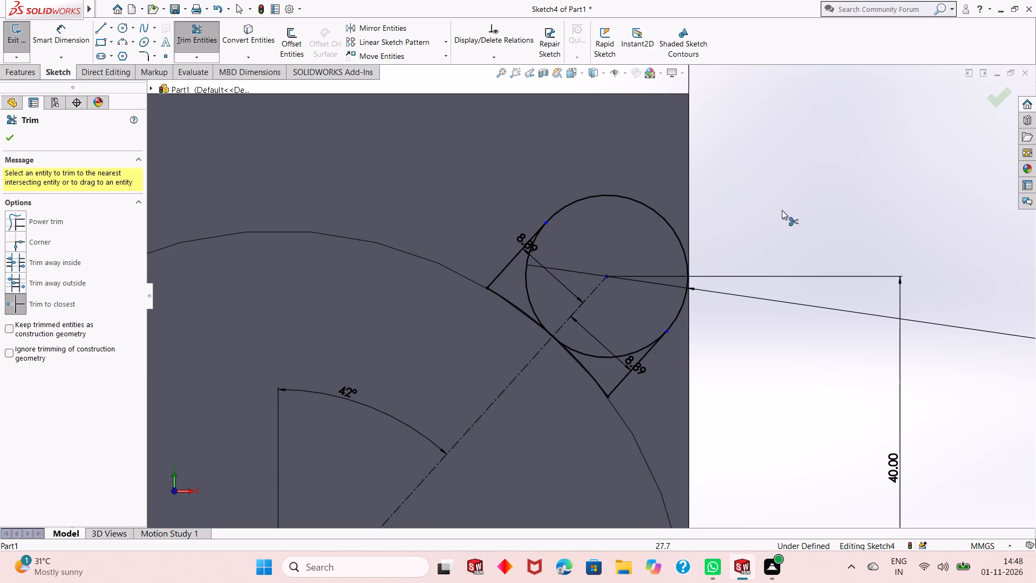
key("Escape")
key("Escape")
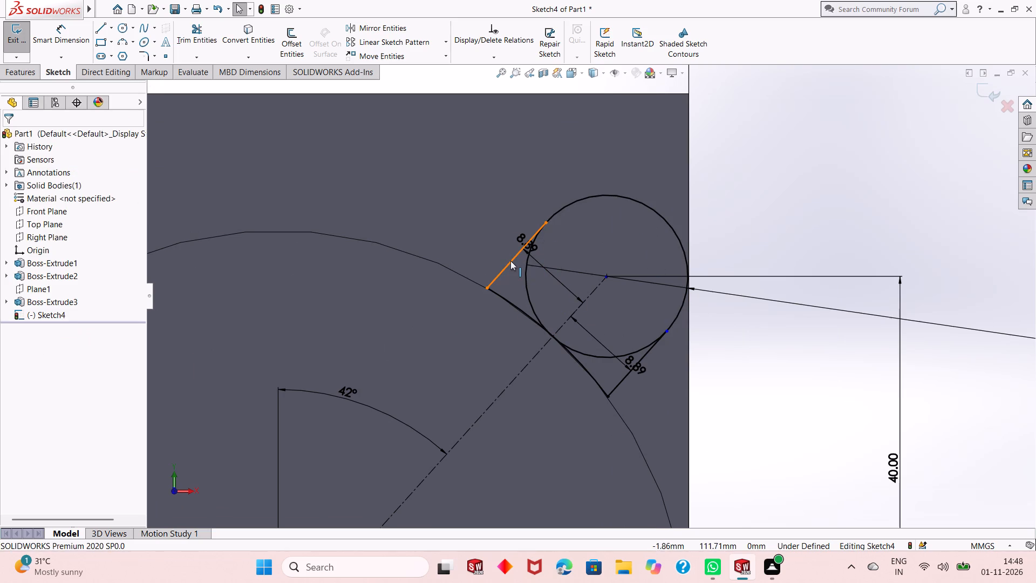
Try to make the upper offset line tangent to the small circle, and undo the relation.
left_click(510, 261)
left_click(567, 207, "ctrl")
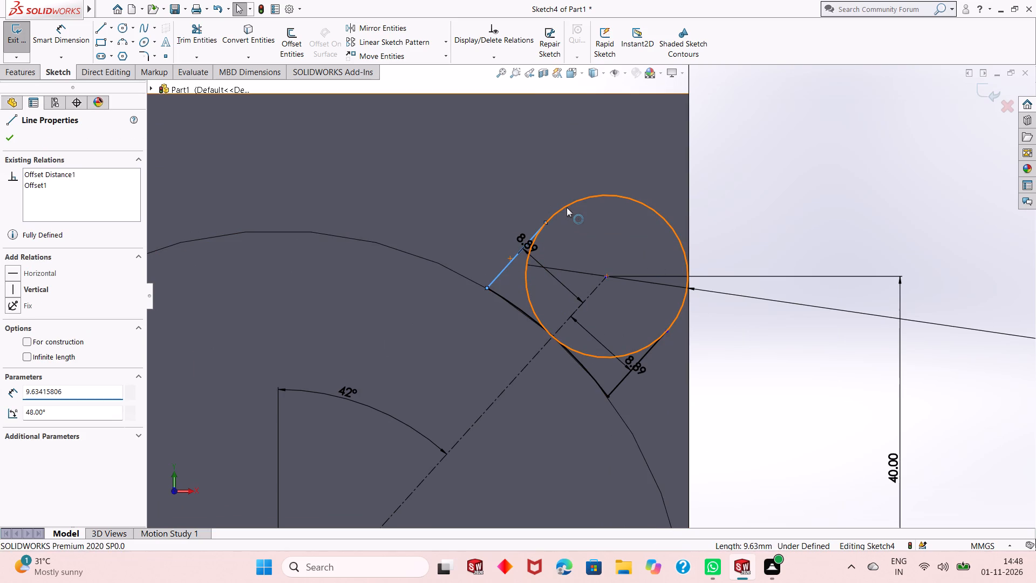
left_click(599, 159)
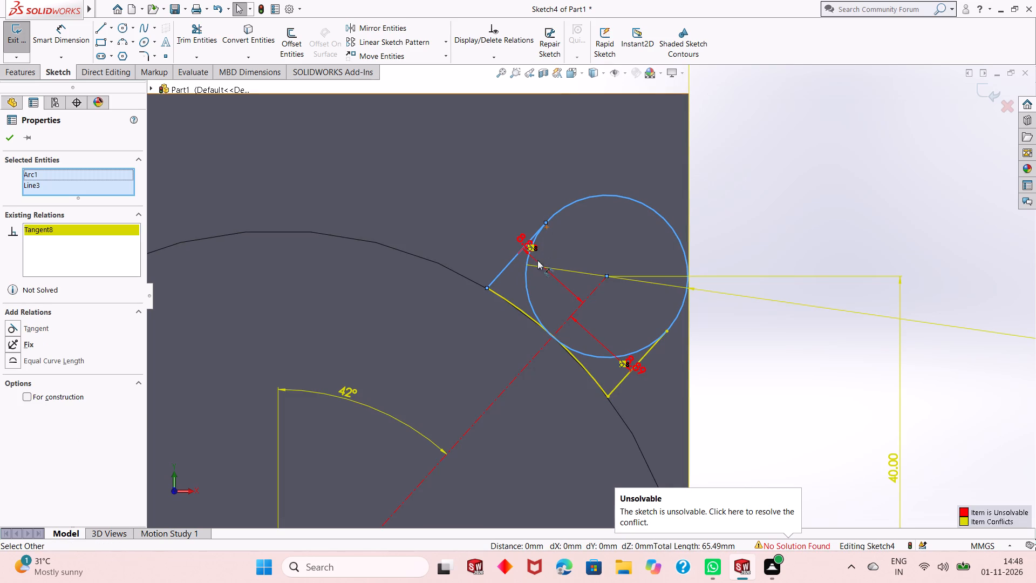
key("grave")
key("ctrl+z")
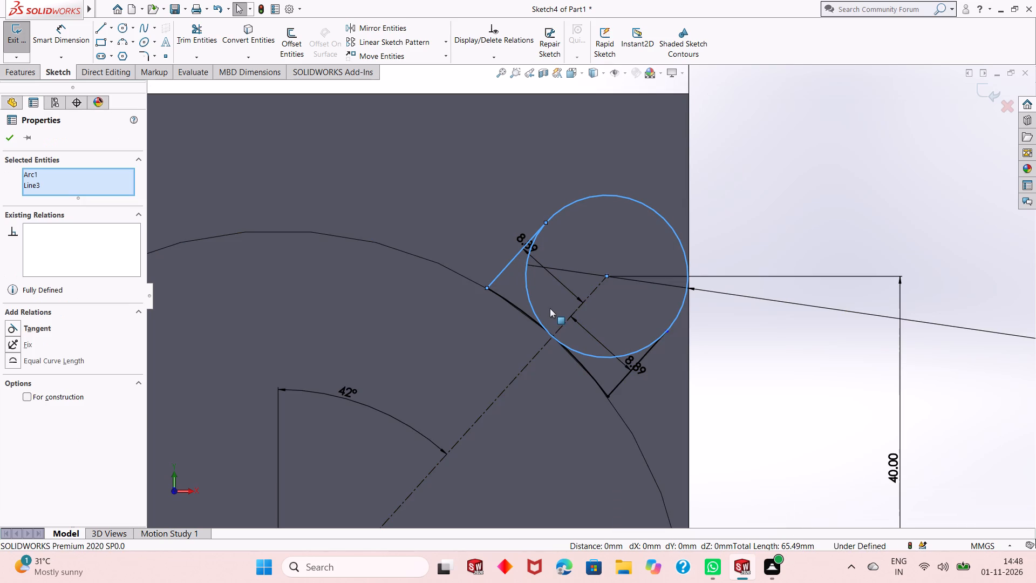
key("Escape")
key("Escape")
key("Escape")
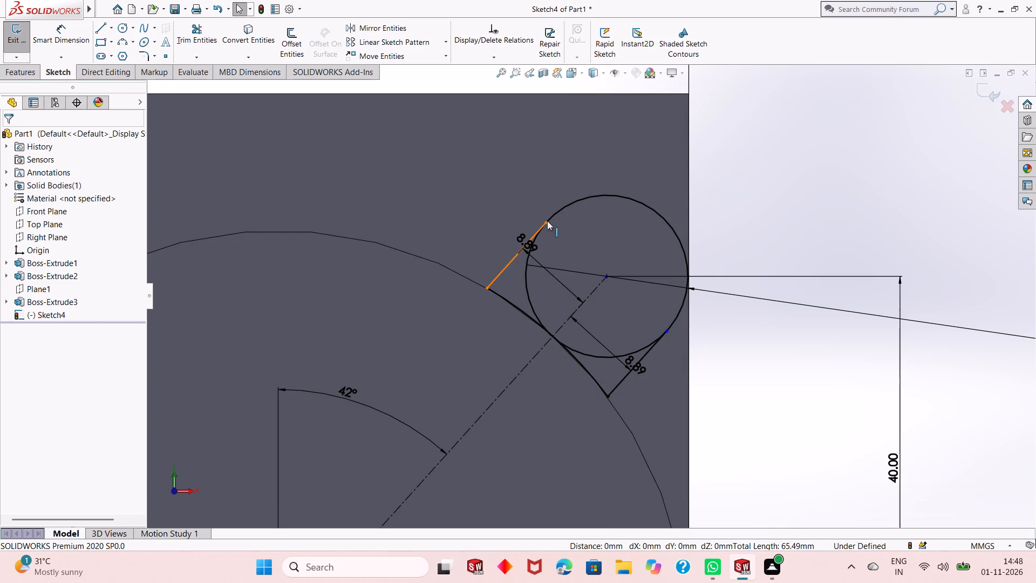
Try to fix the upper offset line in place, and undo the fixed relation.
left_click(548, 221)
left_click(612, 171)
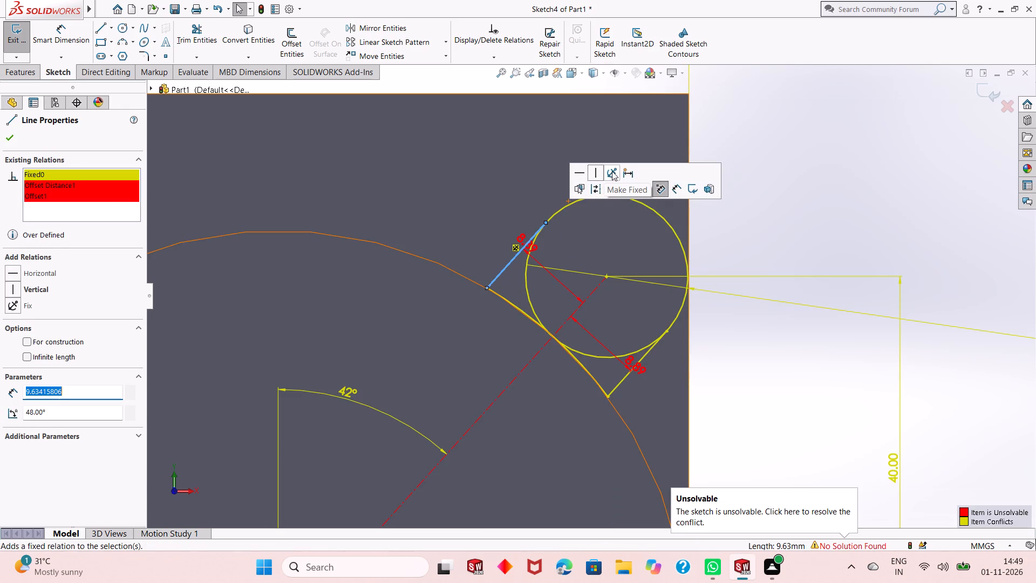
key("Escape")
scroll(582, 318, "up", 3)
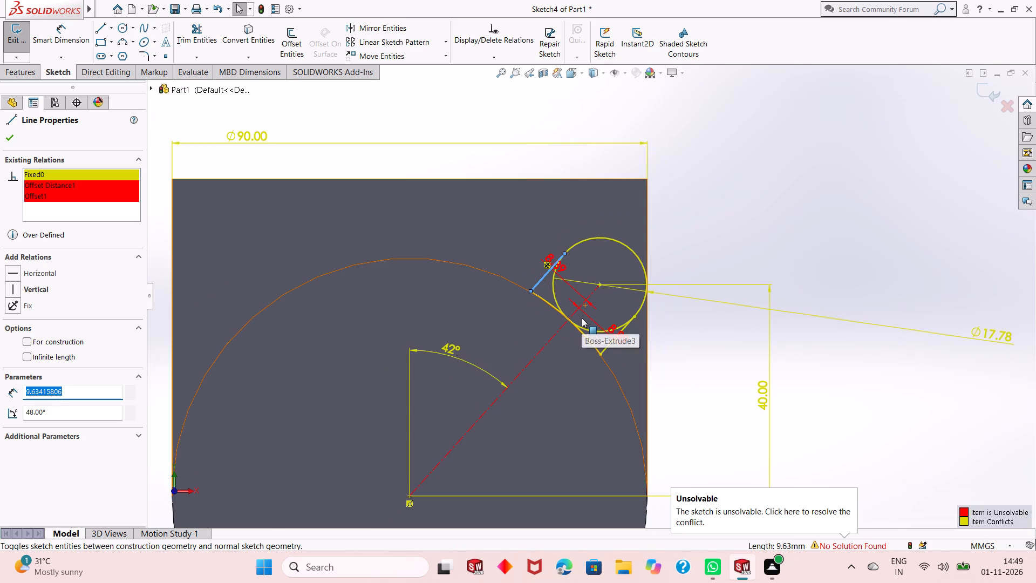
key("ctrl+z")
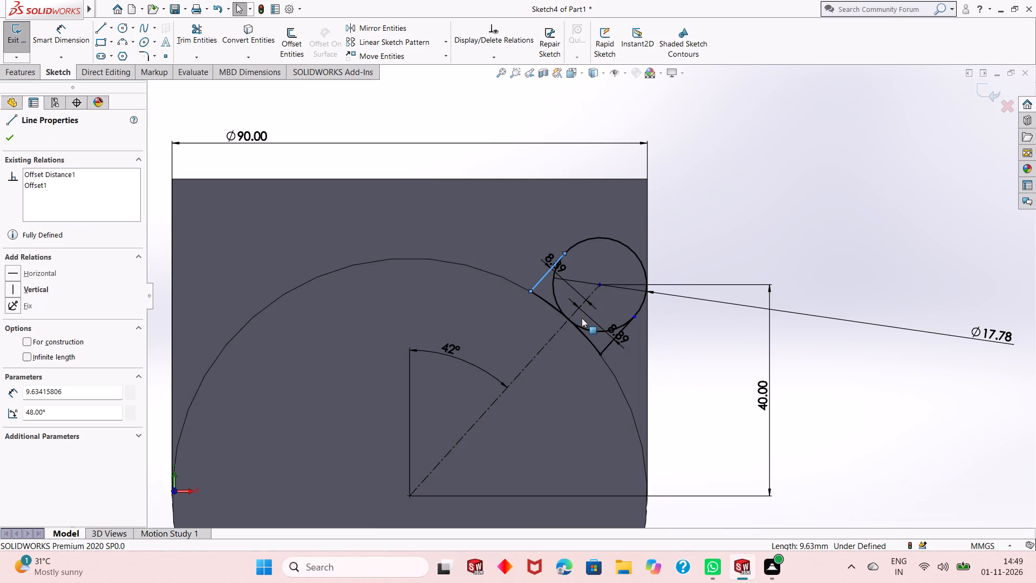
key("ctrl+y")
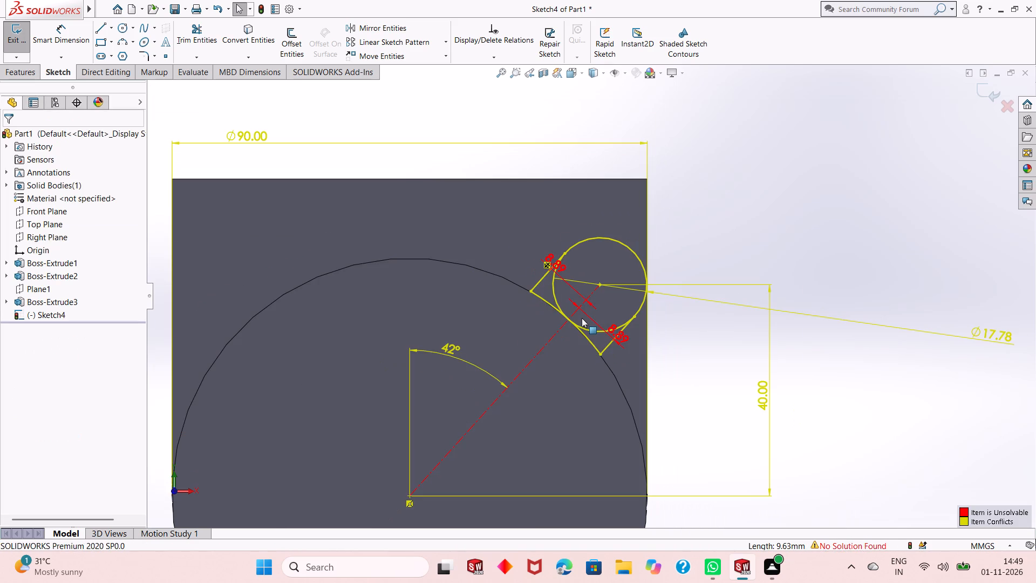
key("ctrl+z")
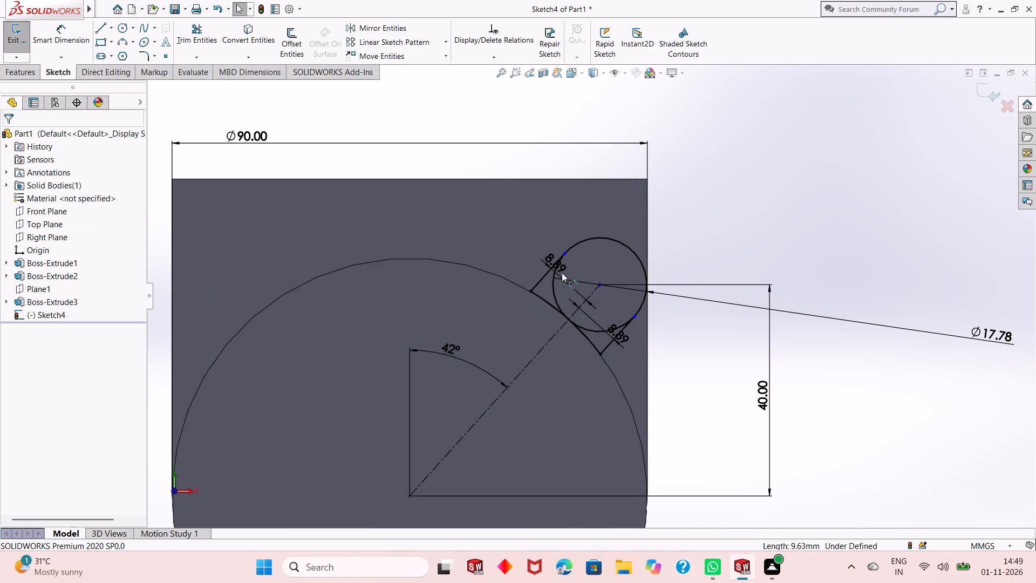
Delete both 8.89 mm offset dimensions of the short parallel lines.
right_click(562, 273)
left_click(596, 410)
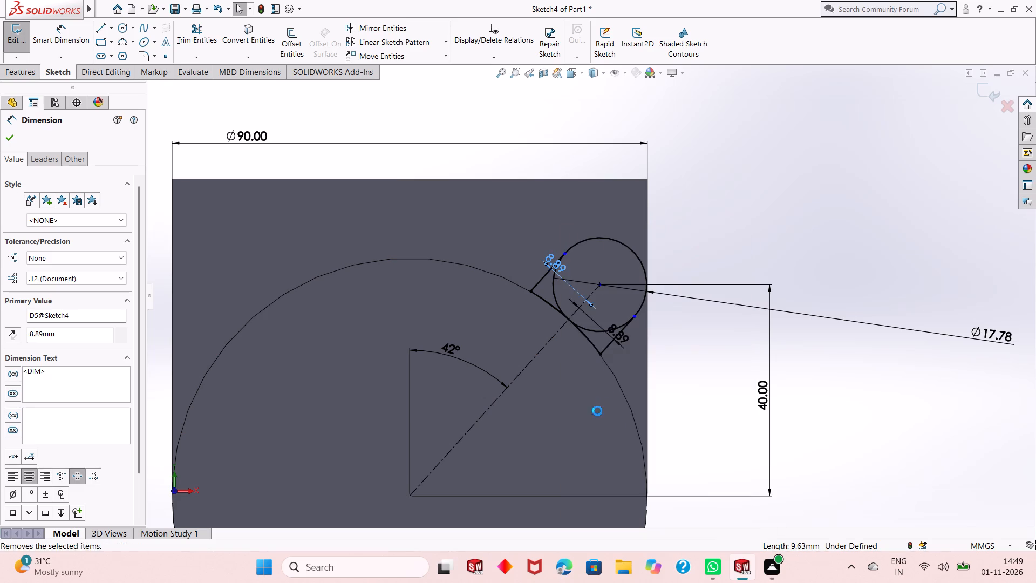
right_click(614, 328)
left_click(639, 407)
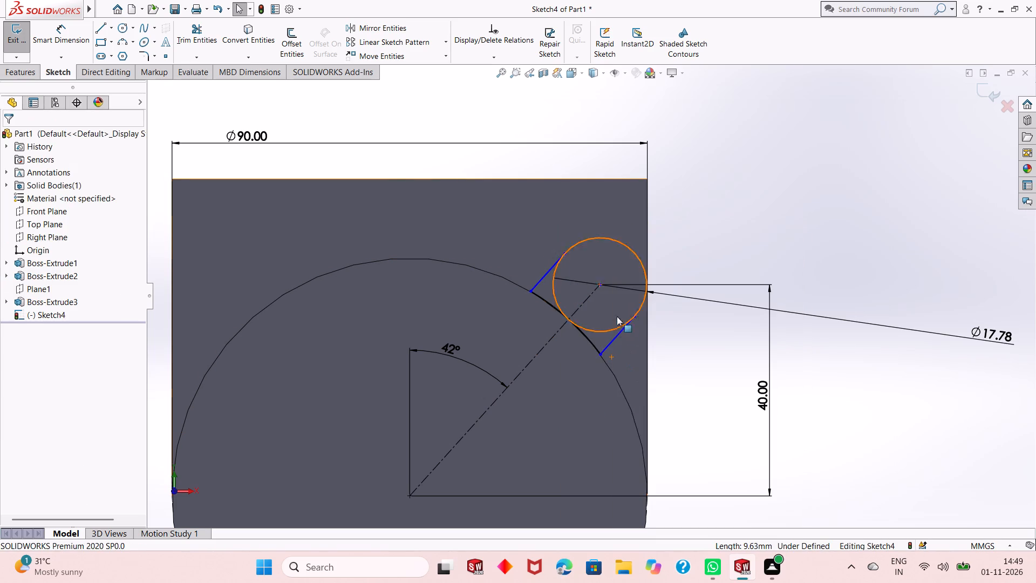
Add tangent relations between the small circle and each of the two short parallel lines.
left_click(564, 253)
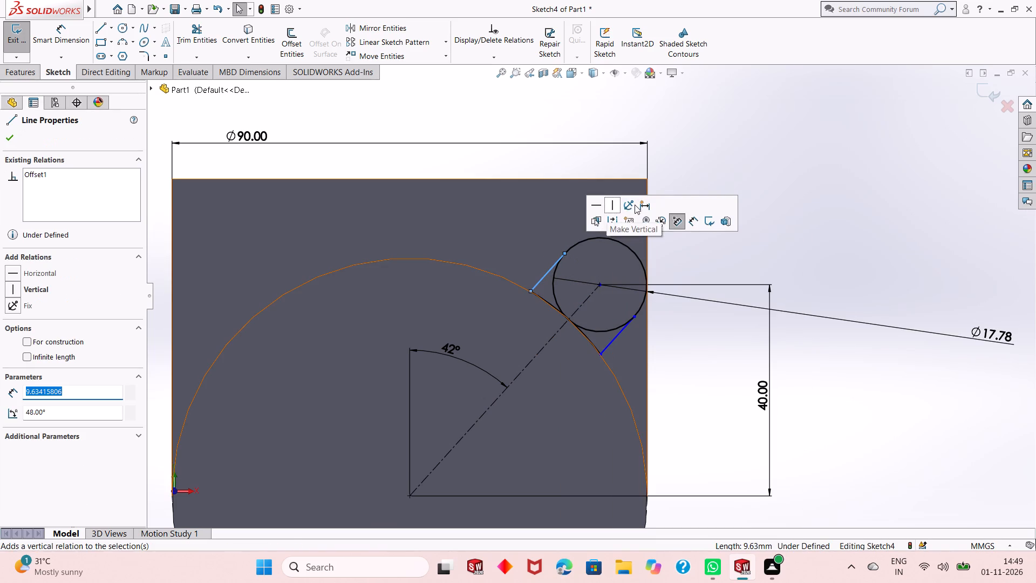
left_click(706, 171)
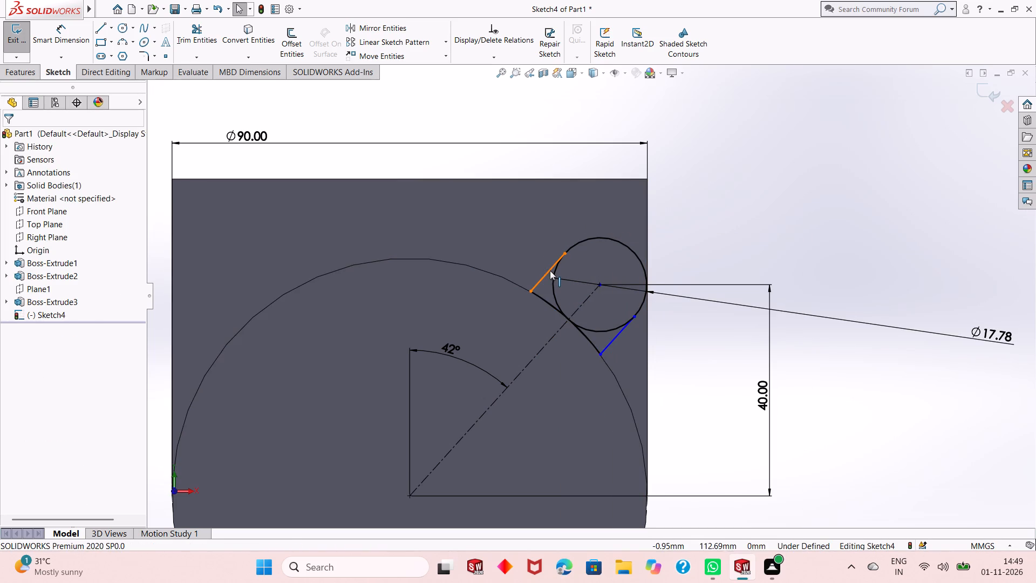
left_click(550, 270)
left_click(582, 240, "ctrl")
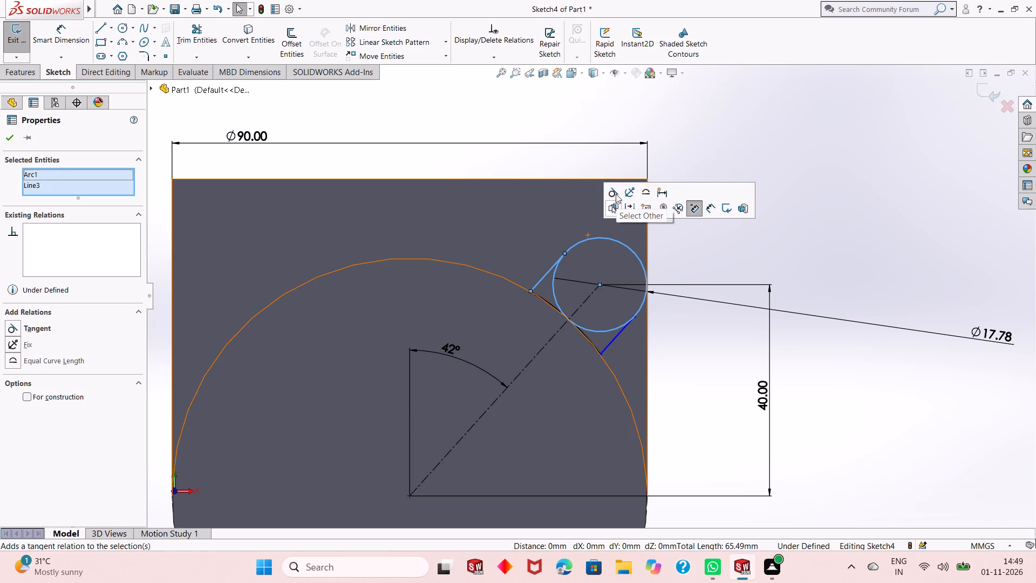
left_click(616, 191)
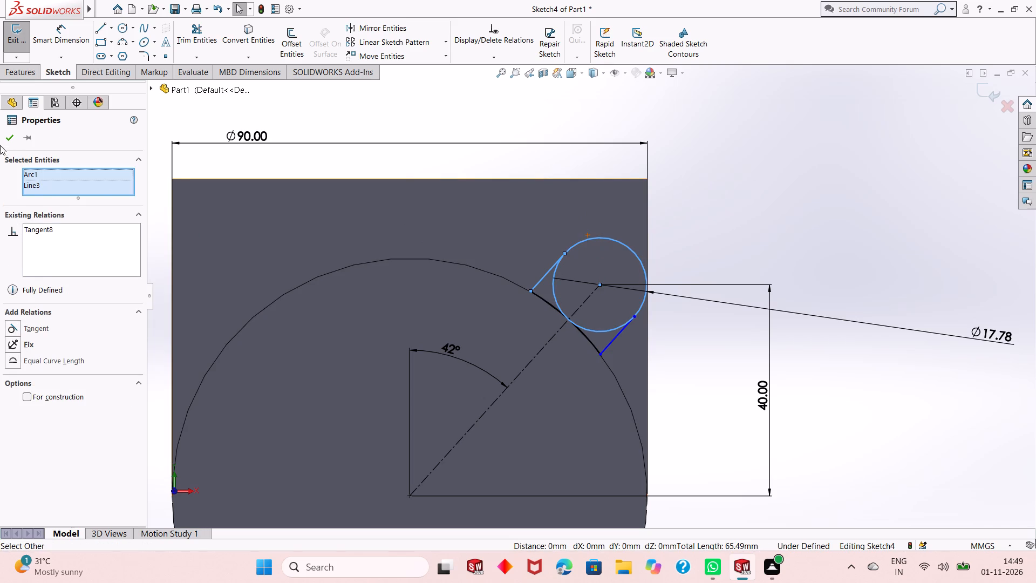
left_click(12, 139)
left_click(619, 333)
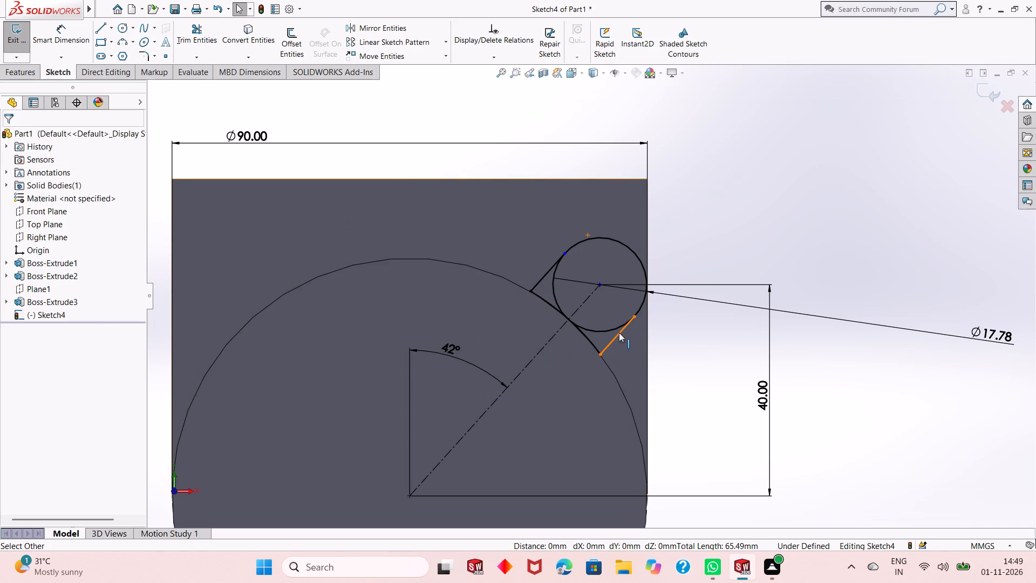
left_click(636, 311, "ctrl")
left_click(667, 263)
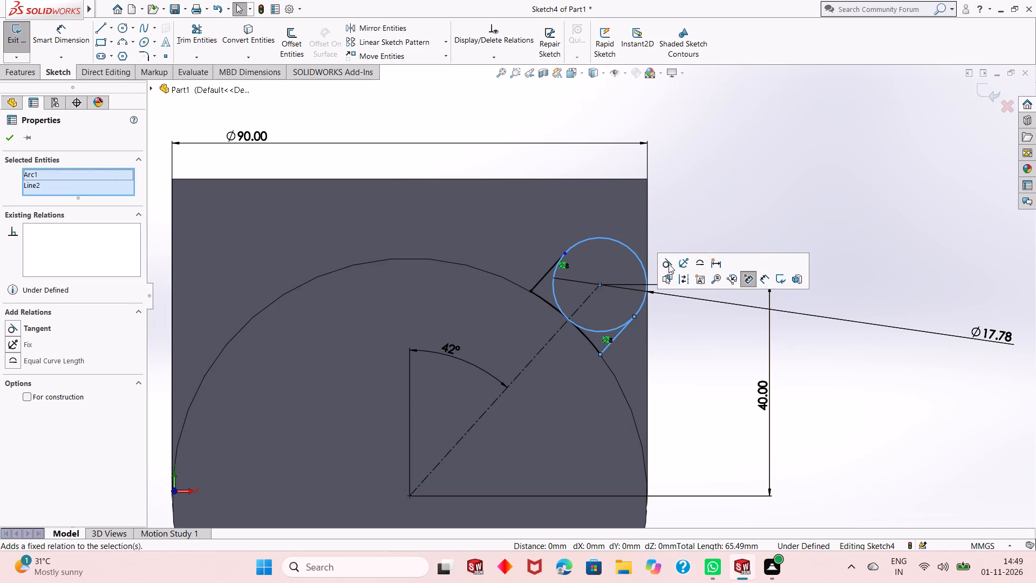
left_click(8, 139)
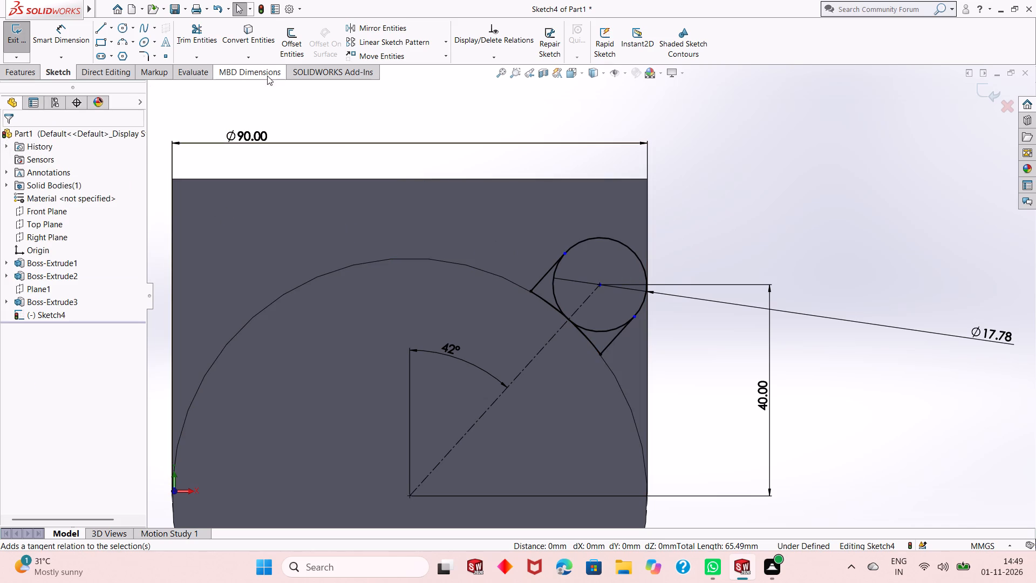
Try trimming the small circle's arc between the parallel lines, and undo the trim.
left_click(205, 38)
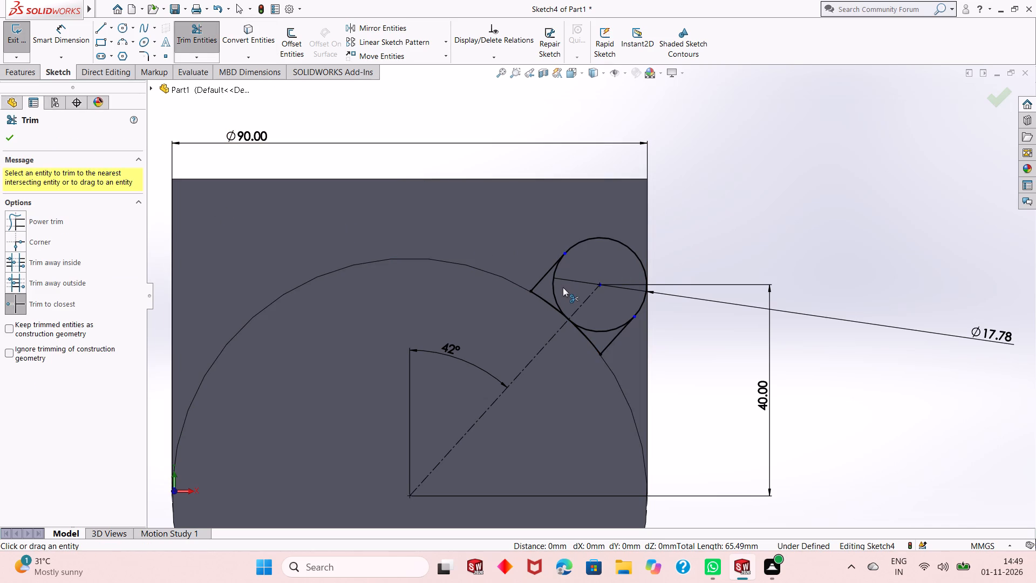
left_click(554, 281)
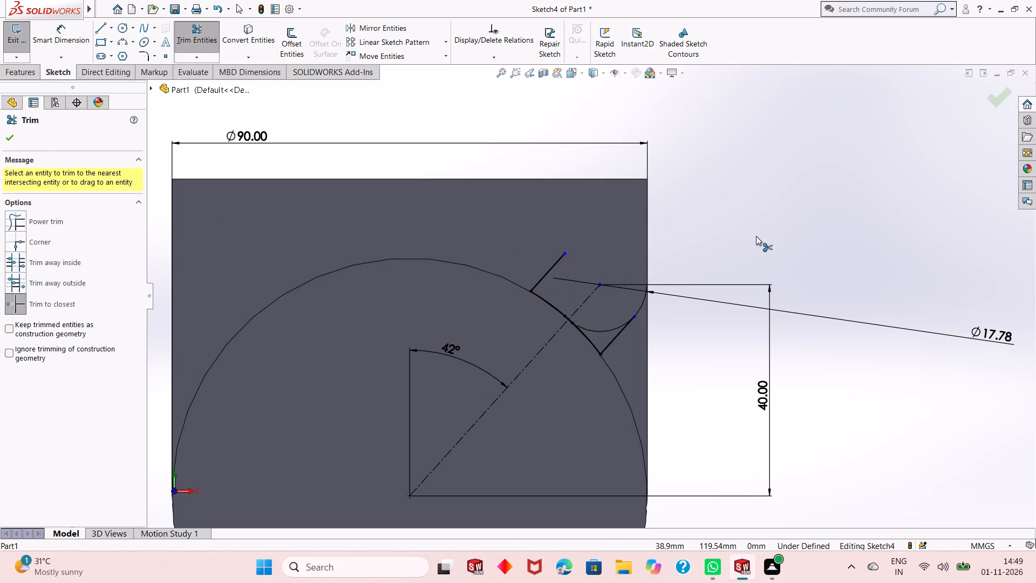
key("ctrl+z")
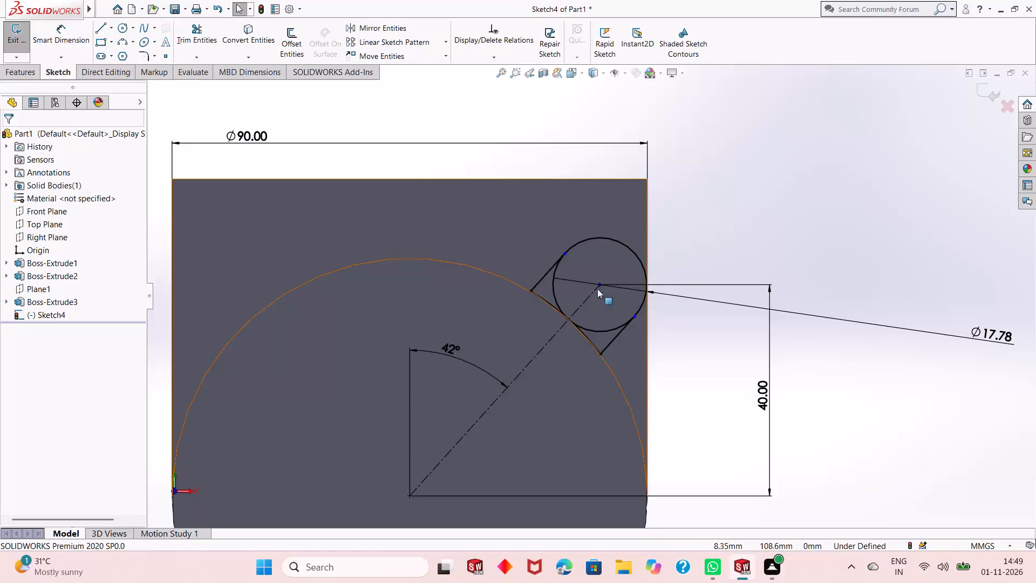
Add a fixed relation to the upper short line beside the small circle.
scroll(592, 257, "down", 5)
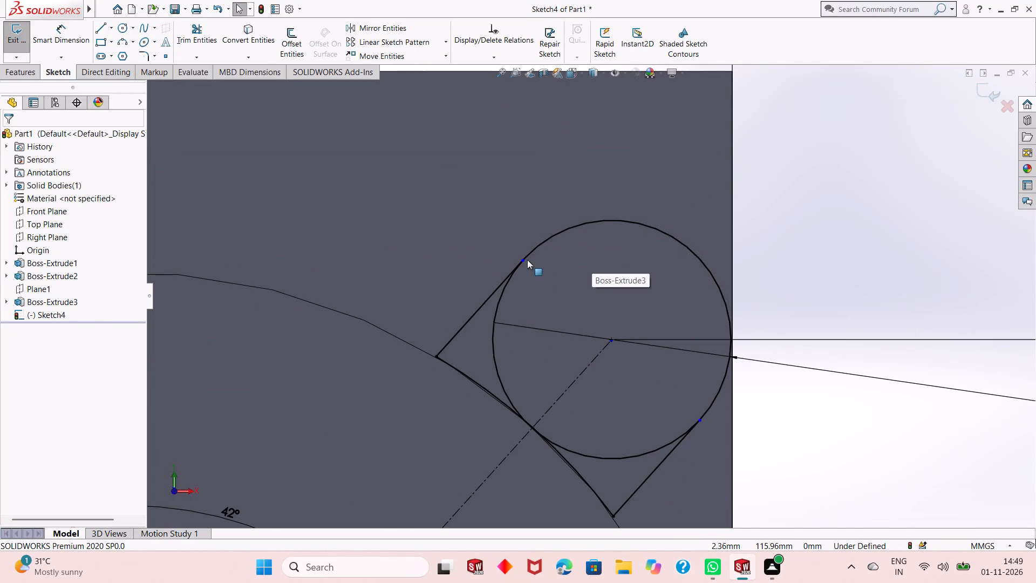
left_click(521, 260)
left_click(583, 212)
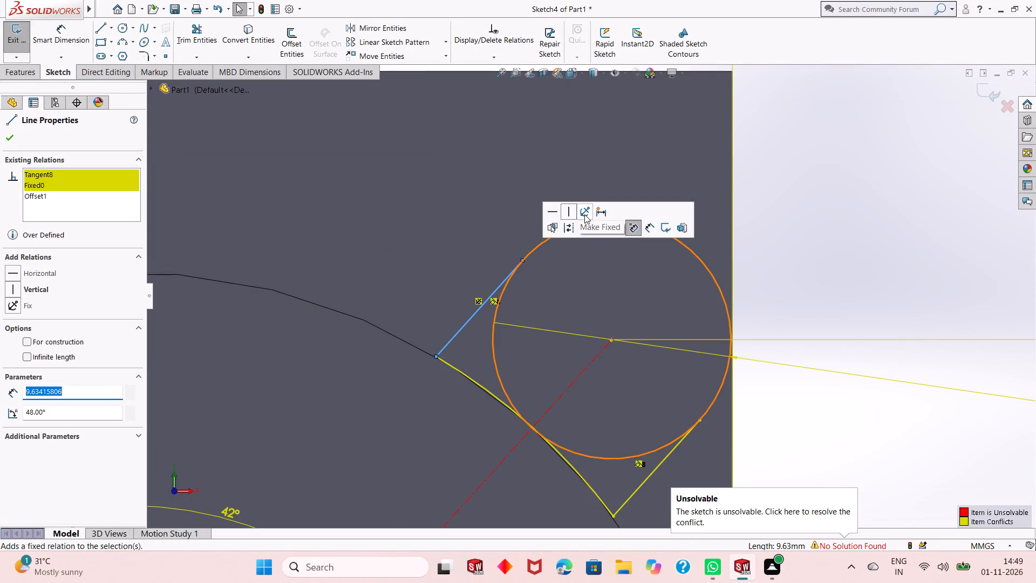
scroll(566, 374, "up", 8)
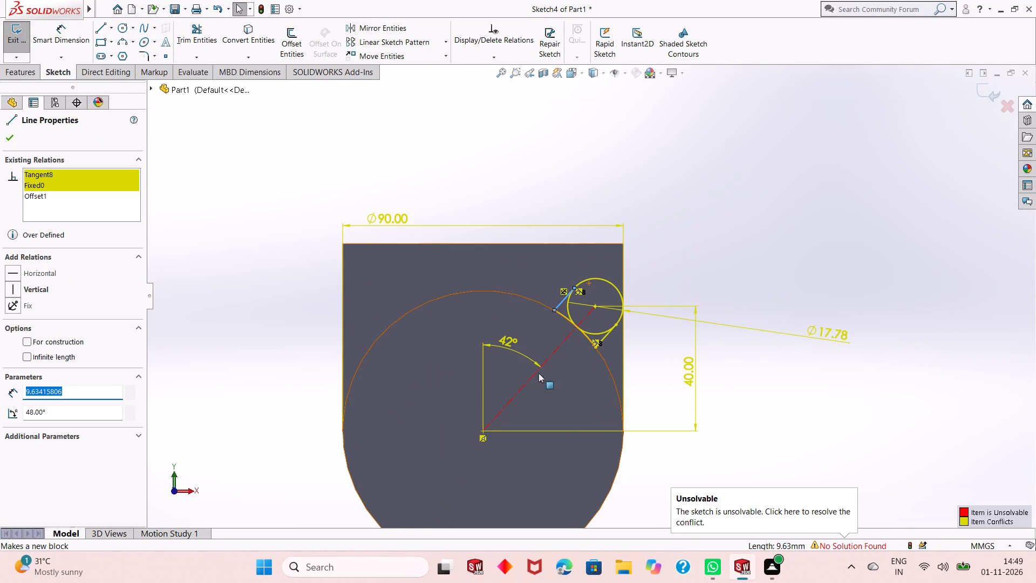
left_click(8, 135)
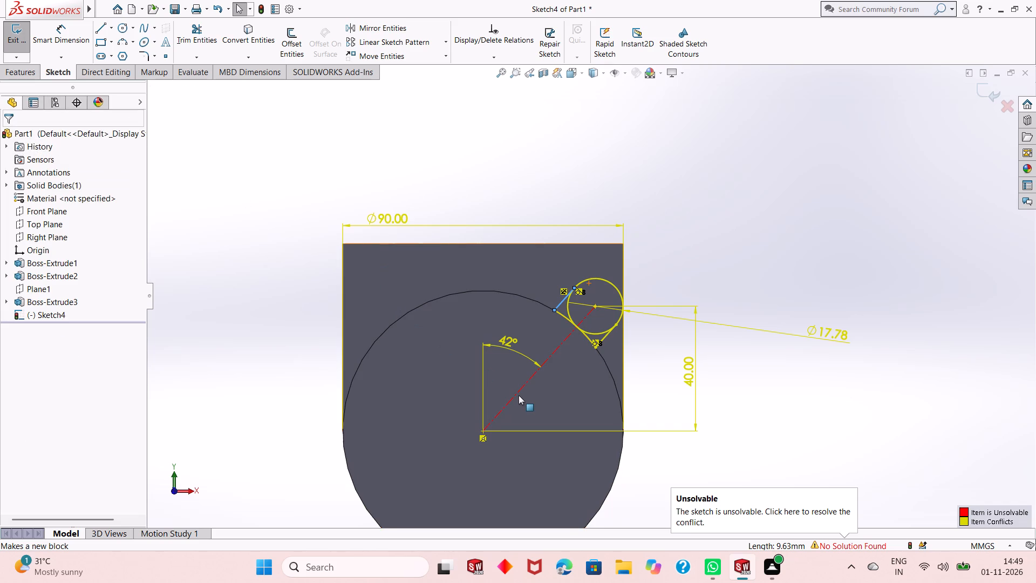
Delete the angled construction centerline running between the large and small circle centres.
right_click(518, 389)
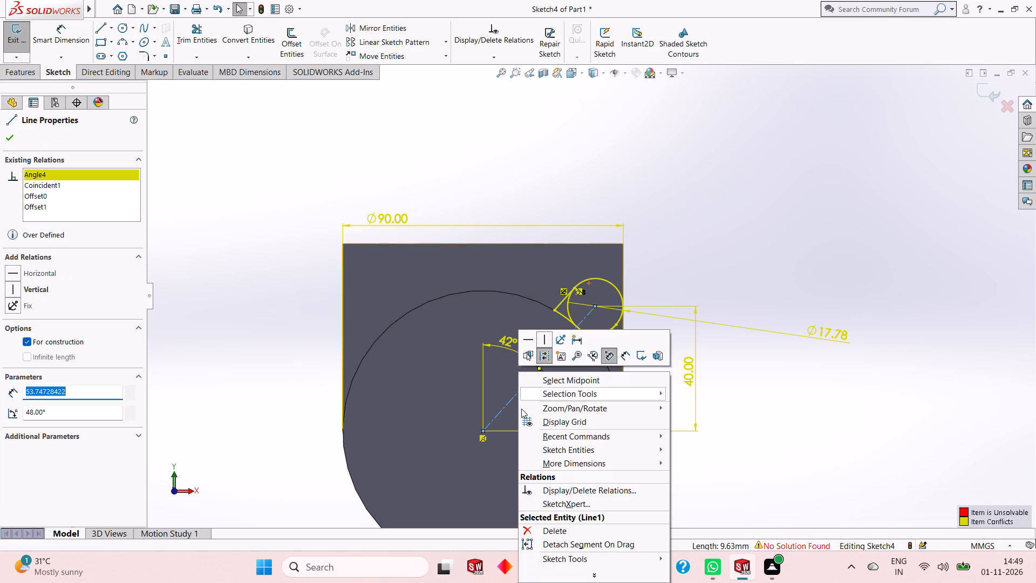
left_click(548, 530)
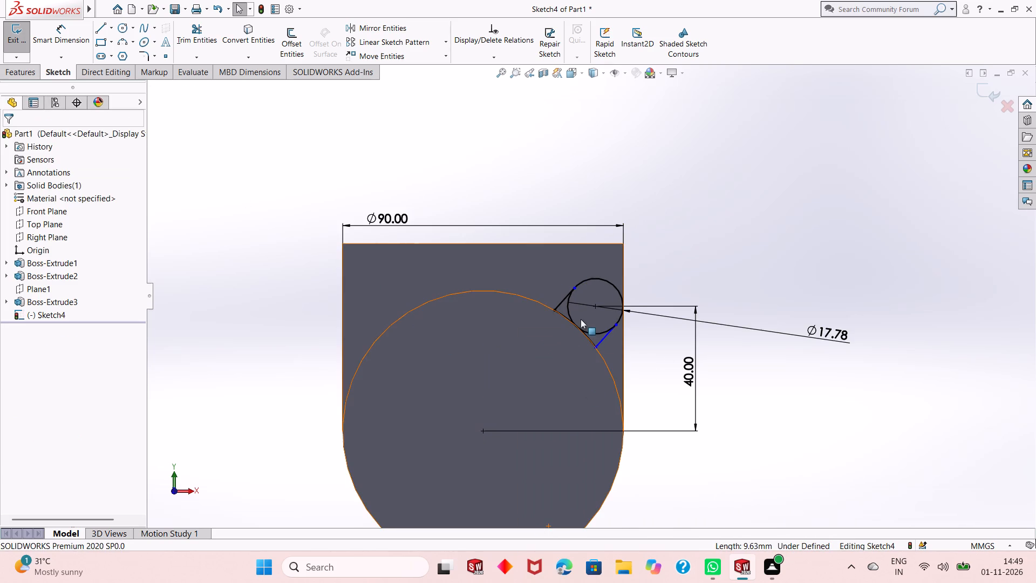
Add a fixed relation to the upper short line's endpoint on the small circle.
scroll(582, 311, "down", 1)
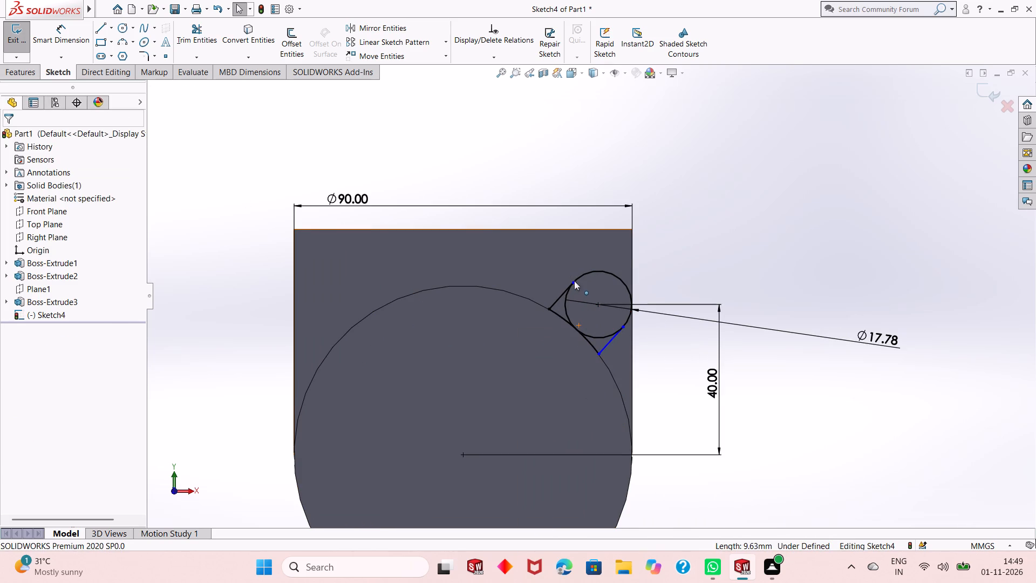
left_click(575, 282)
left_click(601, 235)
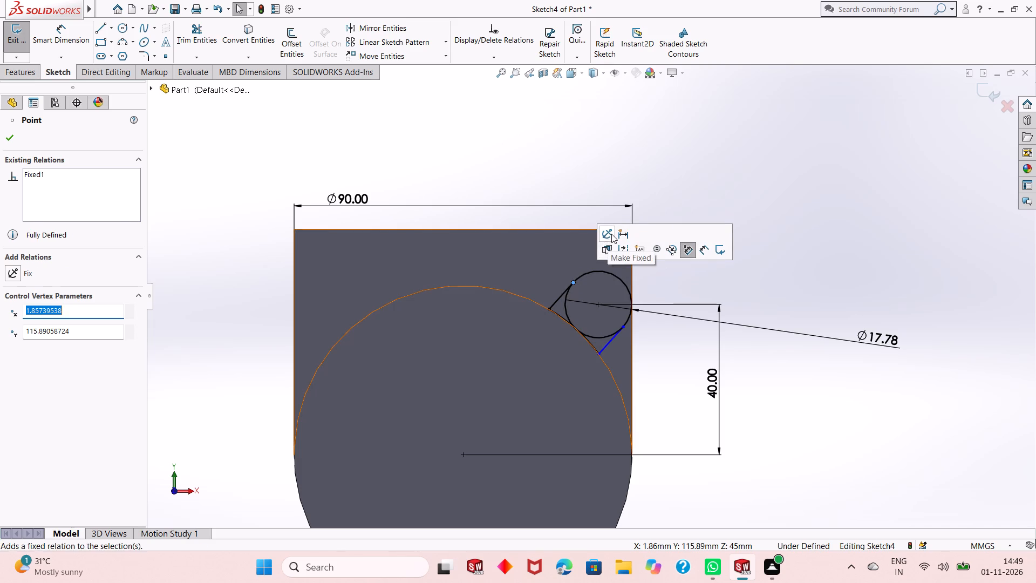
Add a fixed relation to the lower short line's endpoint on the small circle.
left_click(676, 215)
left_click(620, 324)
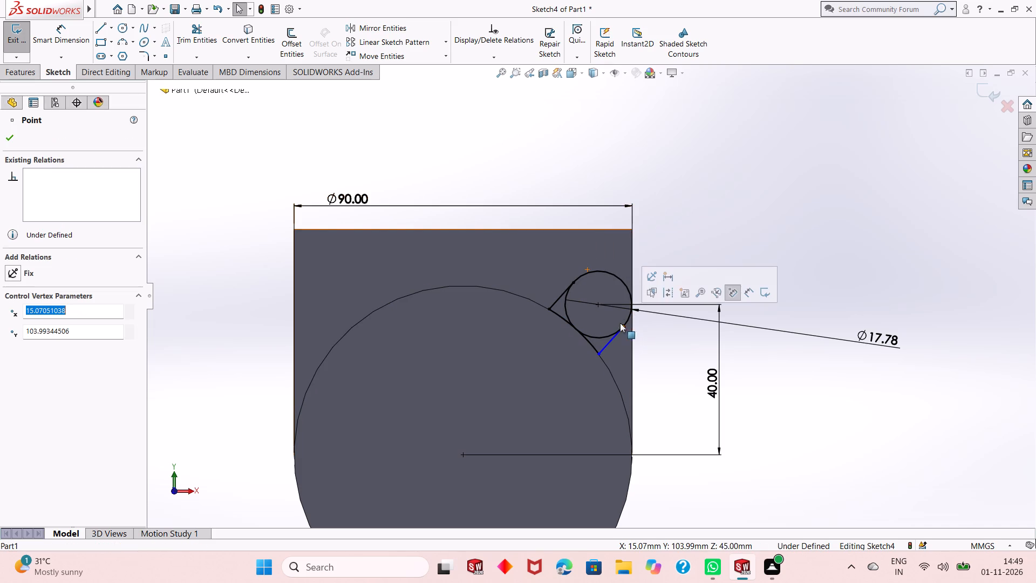
left_click(652, 279)
left_click(679, 246)
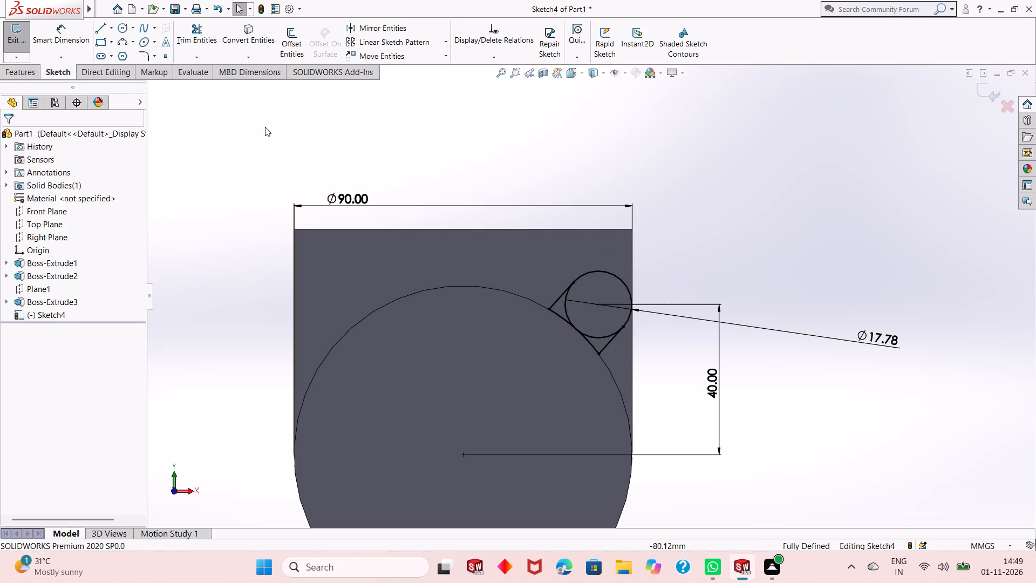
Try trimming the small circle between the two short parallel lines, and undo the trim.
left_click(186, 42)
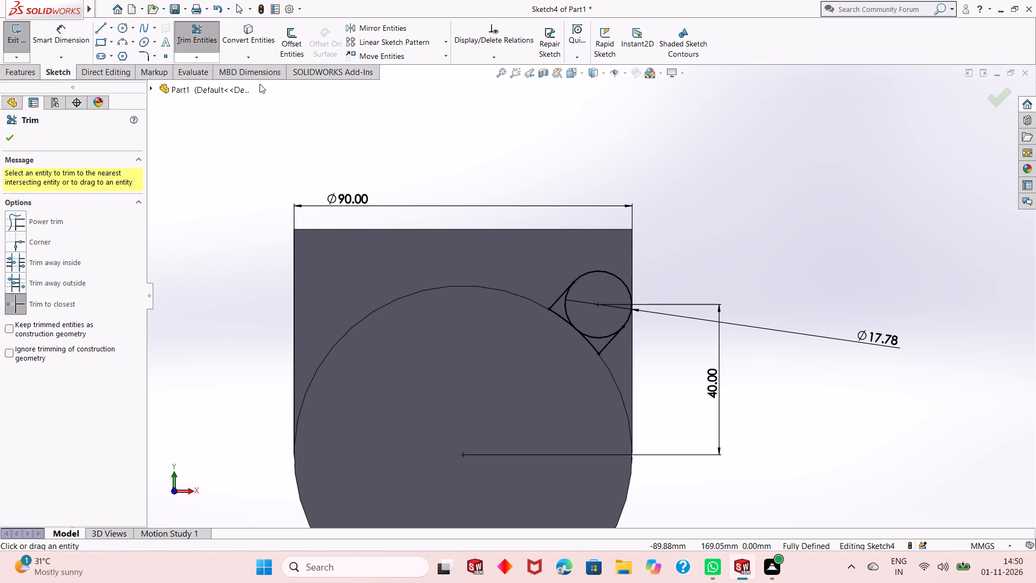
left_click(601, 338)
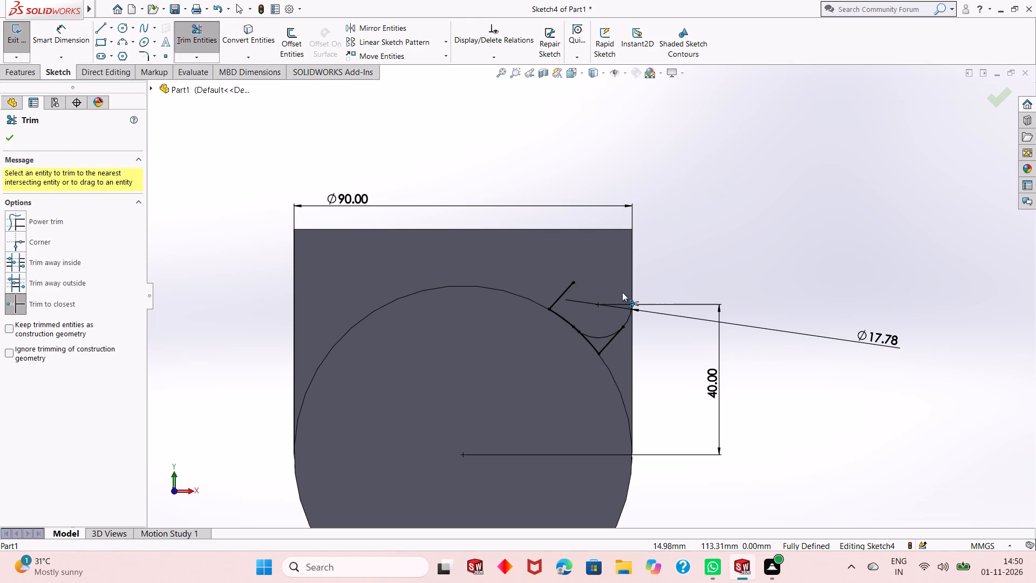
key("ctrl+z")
Draw a construction centerline about 17.78 mm long through the small circle's centre, joining the two short lines' endpoints on the circle.
scroll(590, 318, "down", 8)
scroll(529, 342, "down", 2)
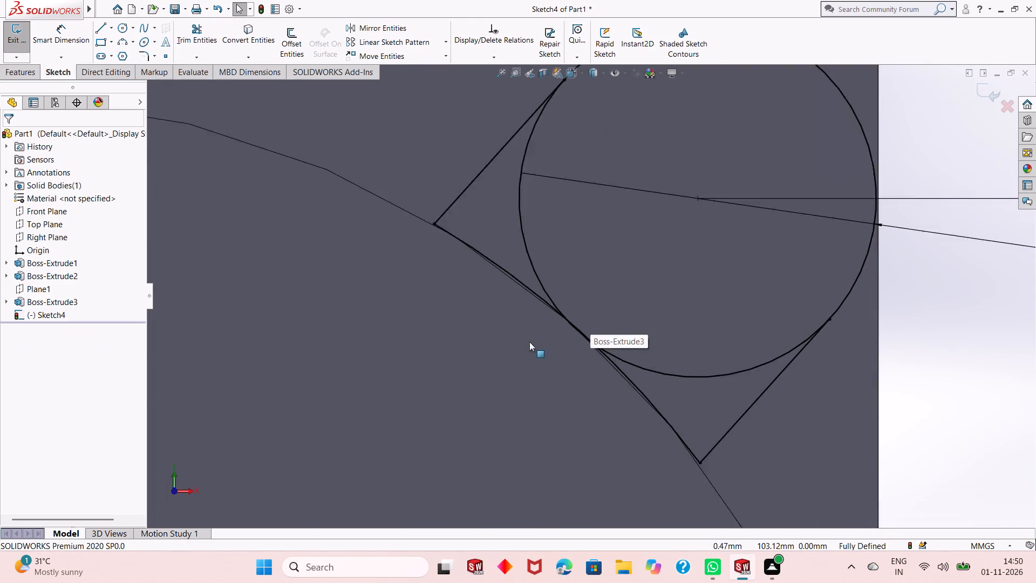
scroll(529, 342, "down", 2)
scroll(529, 342, "up", 10)
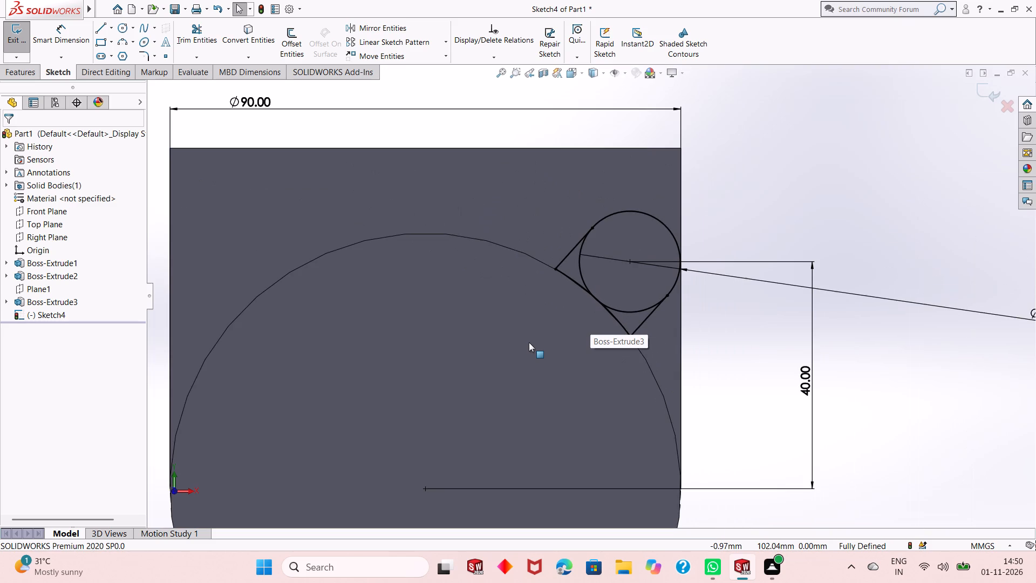
scroll(529, 342, "up", 1)
scroll(657, 295, "down", 2)
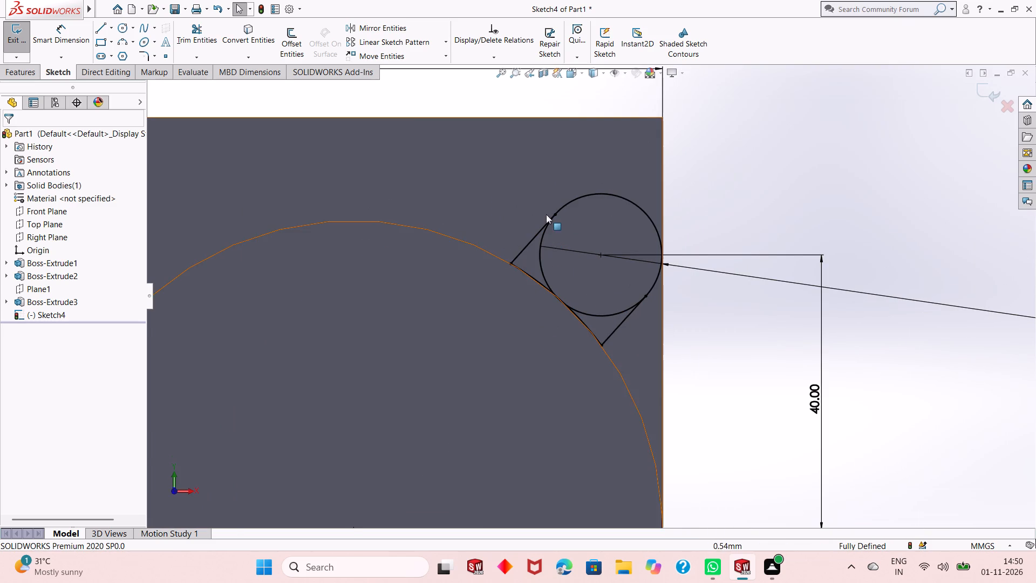
left_click(111, 31)
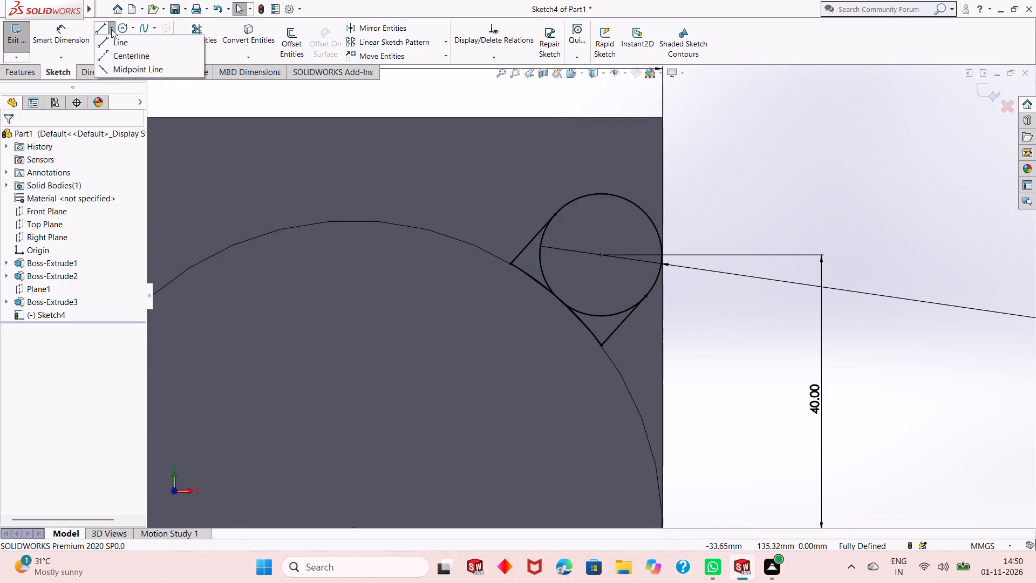
left_click(117, 54)
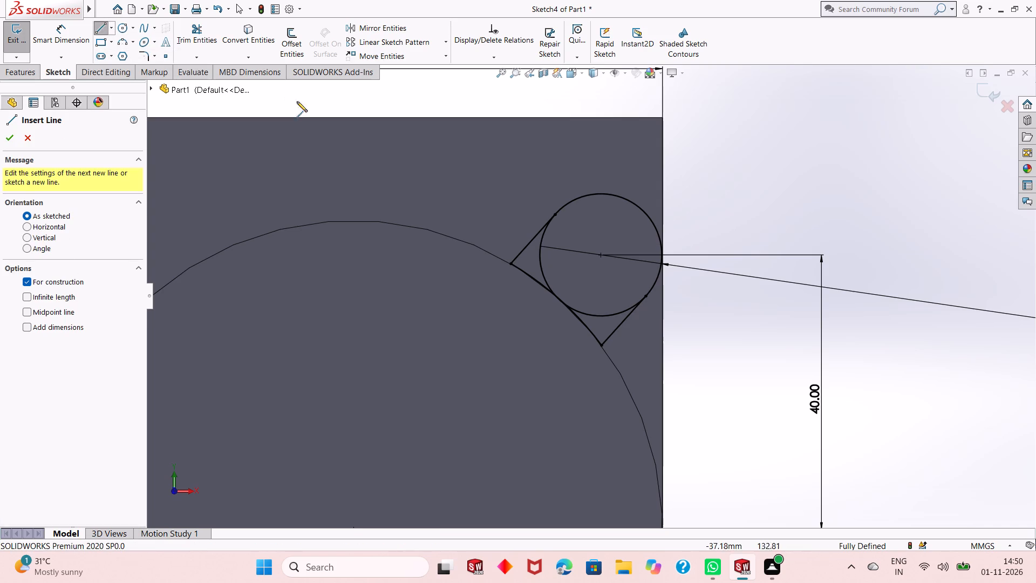
left_click(556, 217)
left_click(645, 297)
right_click(721, 204)
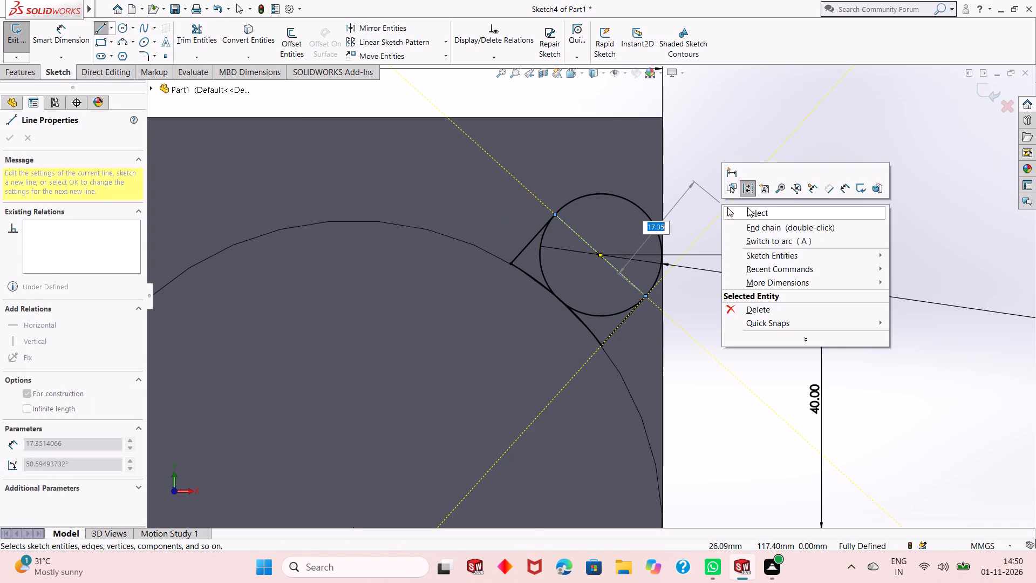
left_click(748, 207)
Trim the small circle's two inner arc portions between the short parallel lines and the large arc.
left_click(207, 49)
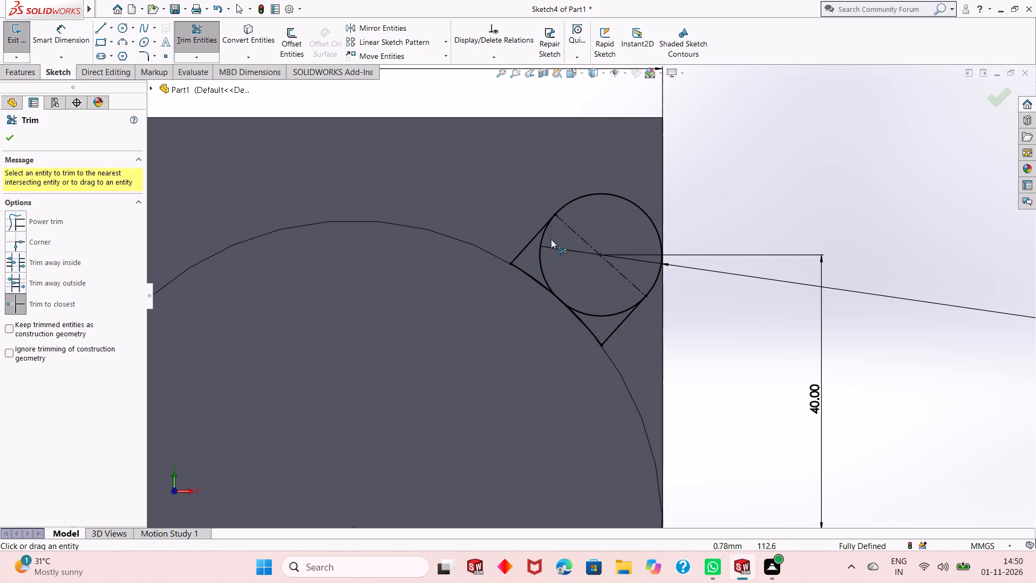
left_click(540, 245)
left_click(612, 315)
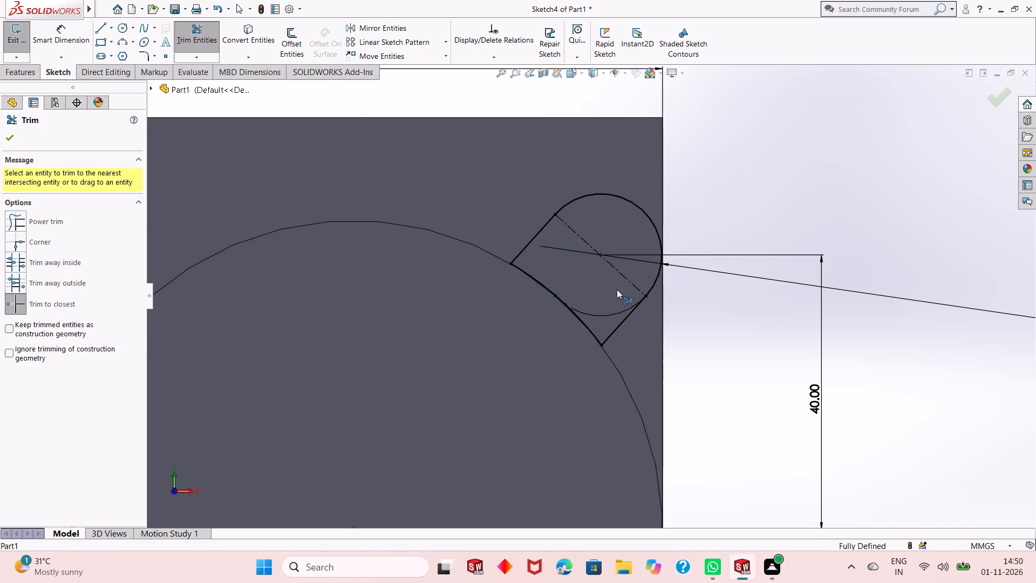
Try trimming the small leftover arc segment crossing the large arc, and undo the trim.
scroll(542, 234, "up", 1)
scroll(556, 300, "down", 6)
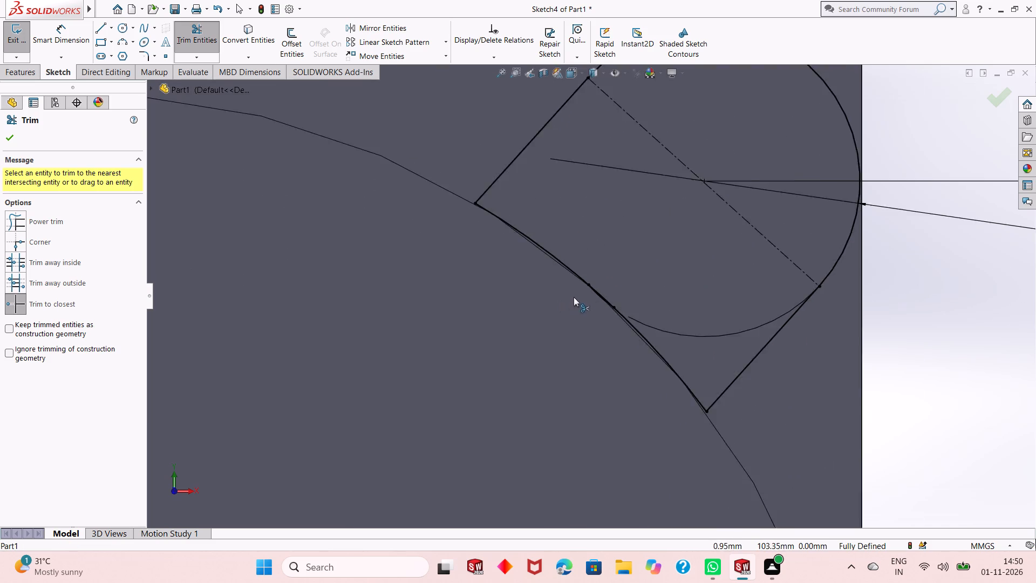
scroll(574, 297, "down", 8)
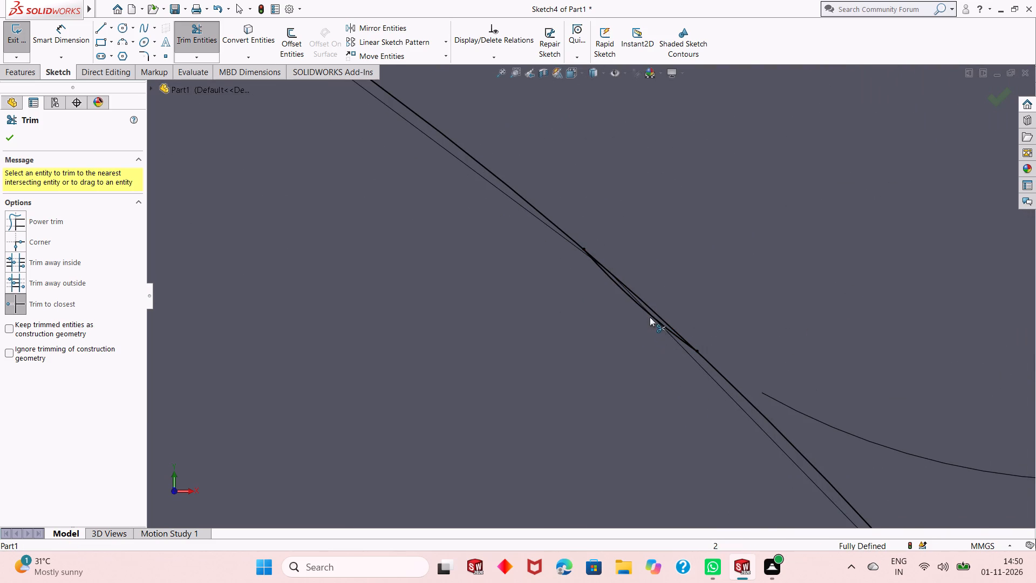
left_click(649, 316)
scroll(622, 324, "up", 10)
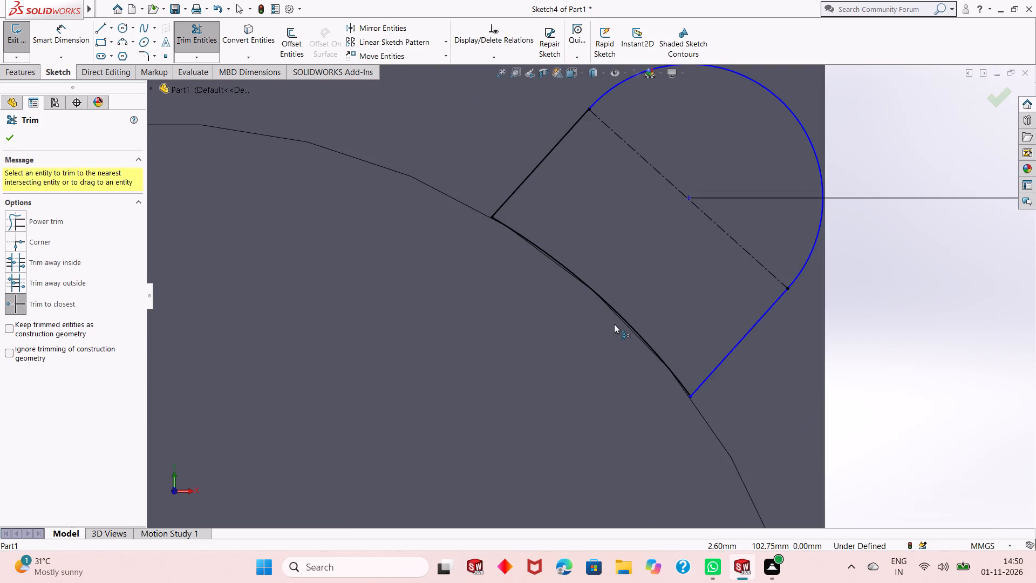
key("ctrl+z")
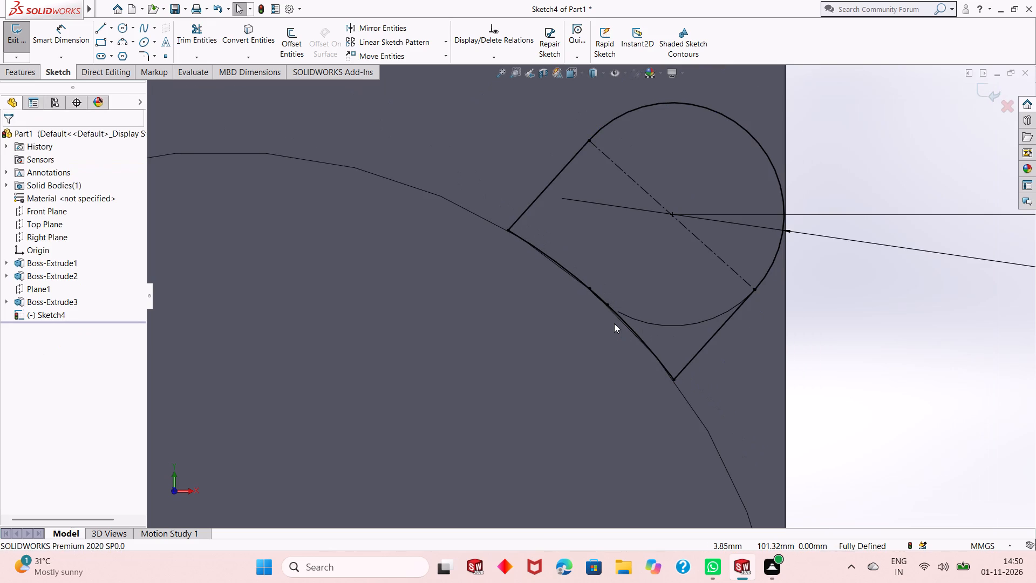
Delete the small leftover arc segment crossing the large arc, together with its associated dimension.
scroll(790, 303, "down", 3)
scroll(497, 328, "down", 2)
scroll(423, 326, "down", 2)
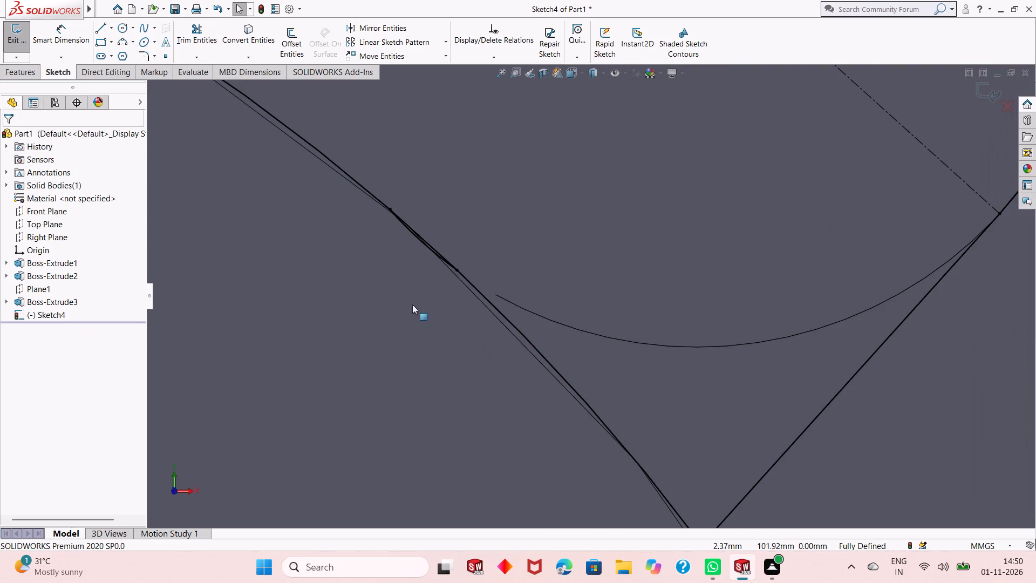
left_click(425, 246)
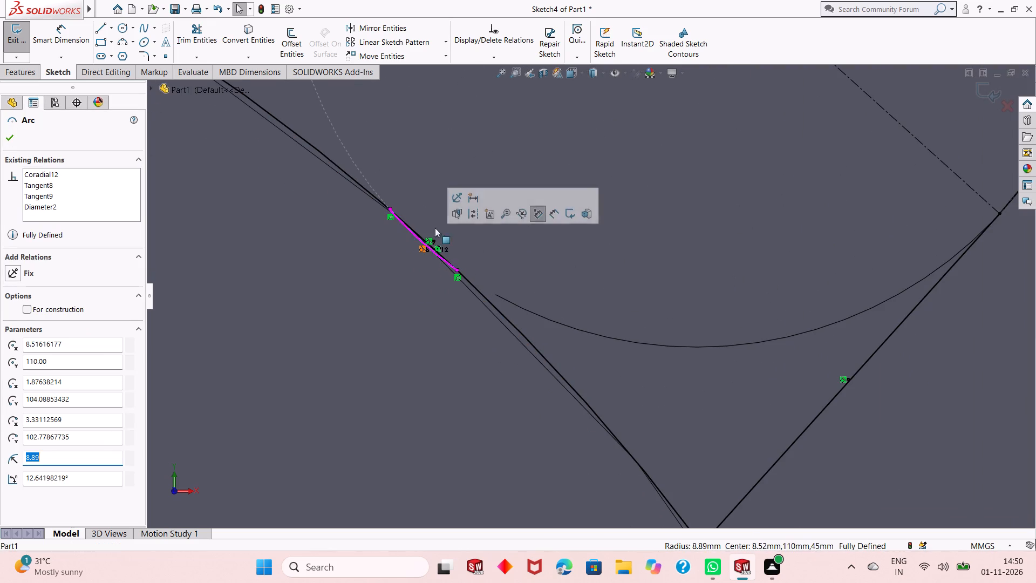
scroll(511, 270, "up", 2)
scroll(493, 253, "down", 9)
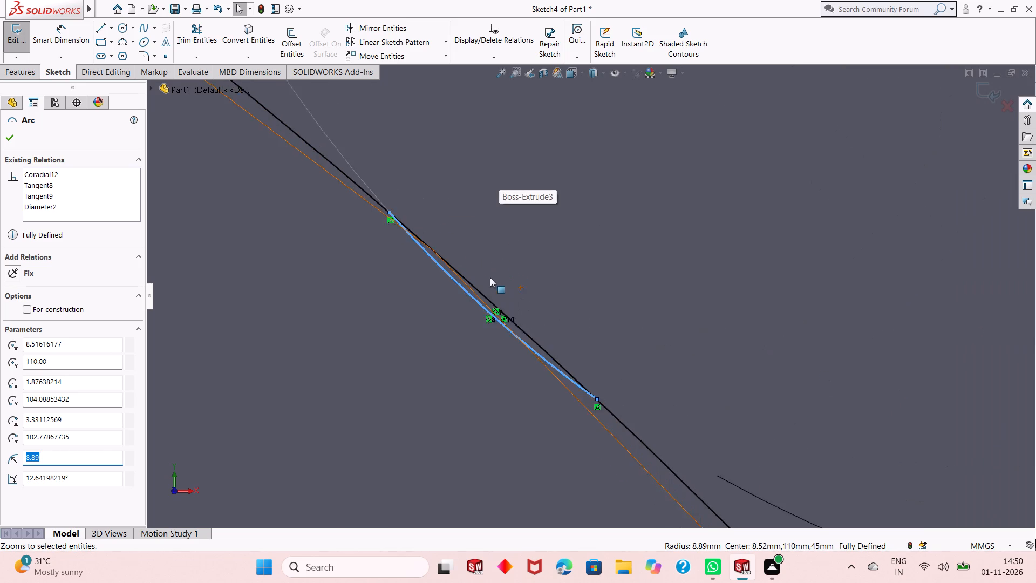
scroll(480, 302, "down", 4)
scroll(480, 302, "up", 2)
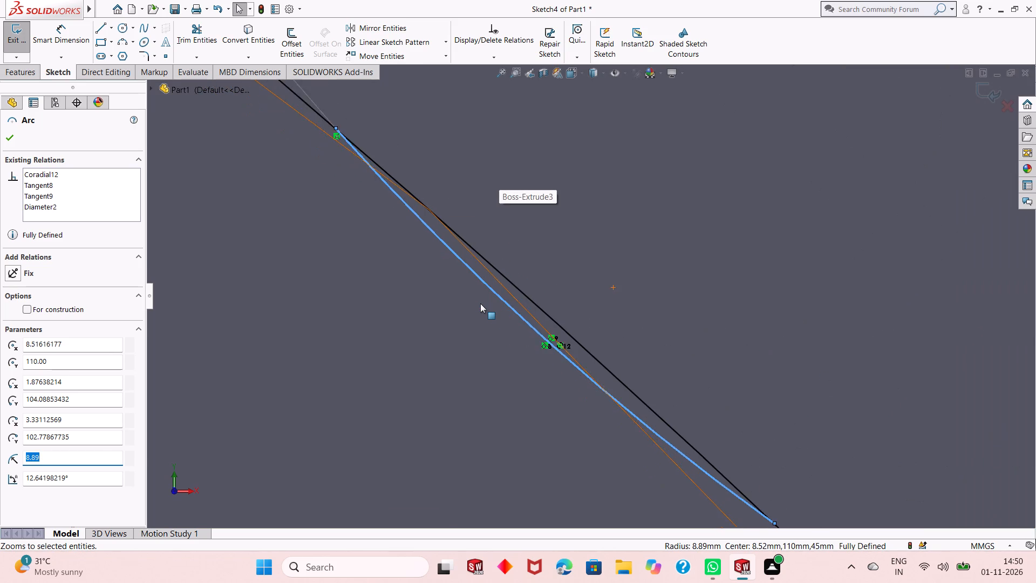
scroll(480, 303, "up", 19)
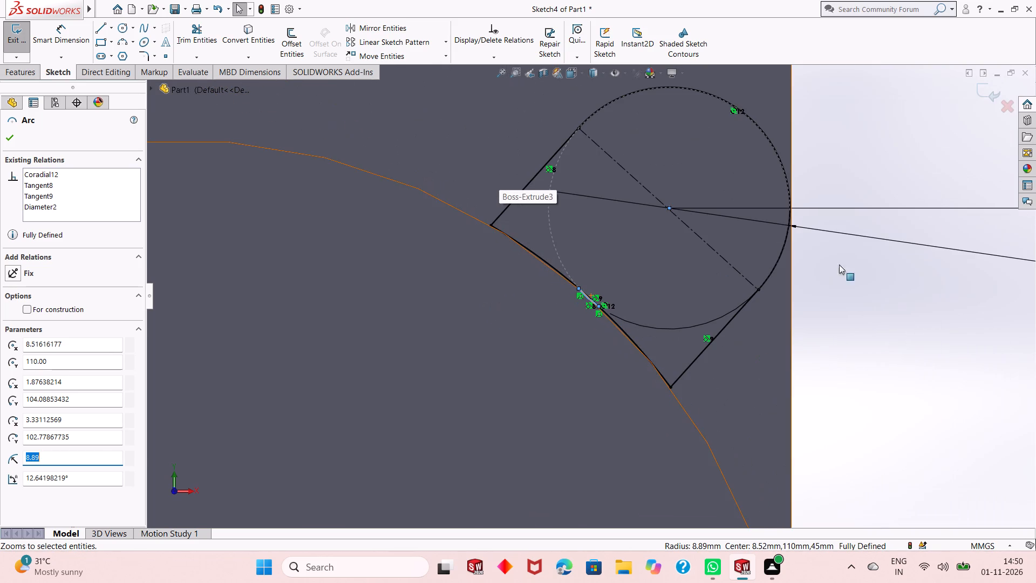
right_click(841, 265)
left_click(869, 412)
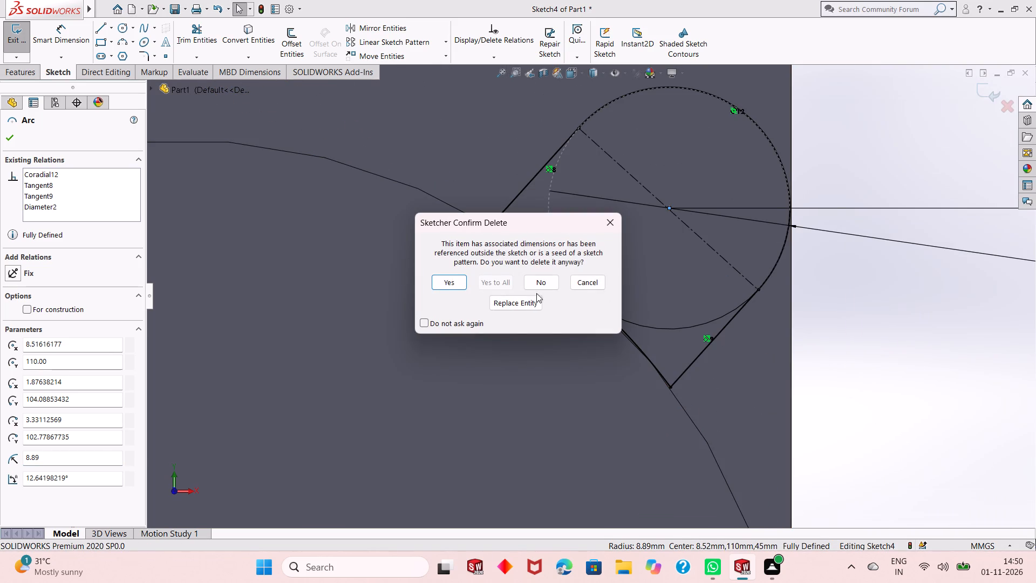
left_click(445, 278)
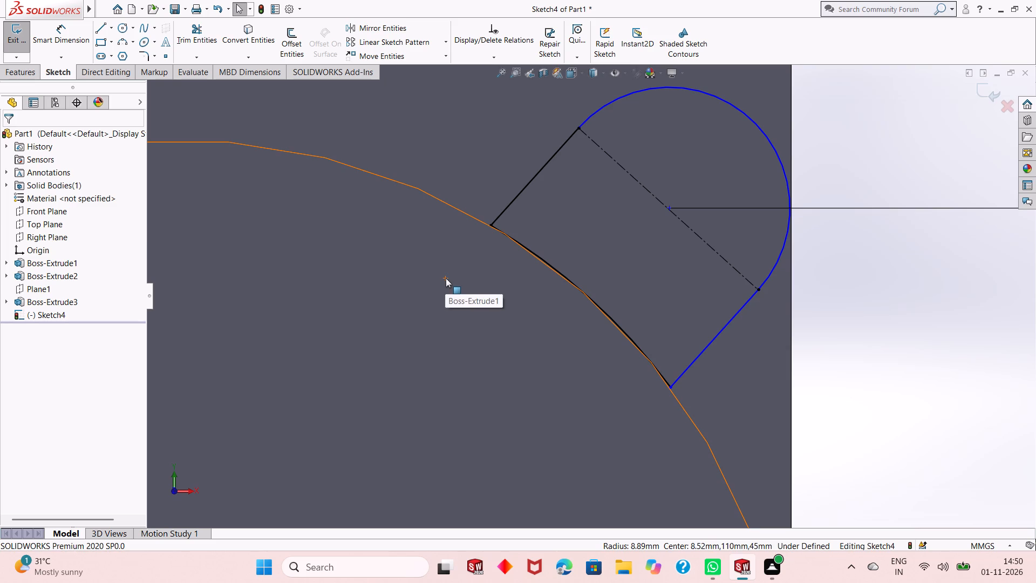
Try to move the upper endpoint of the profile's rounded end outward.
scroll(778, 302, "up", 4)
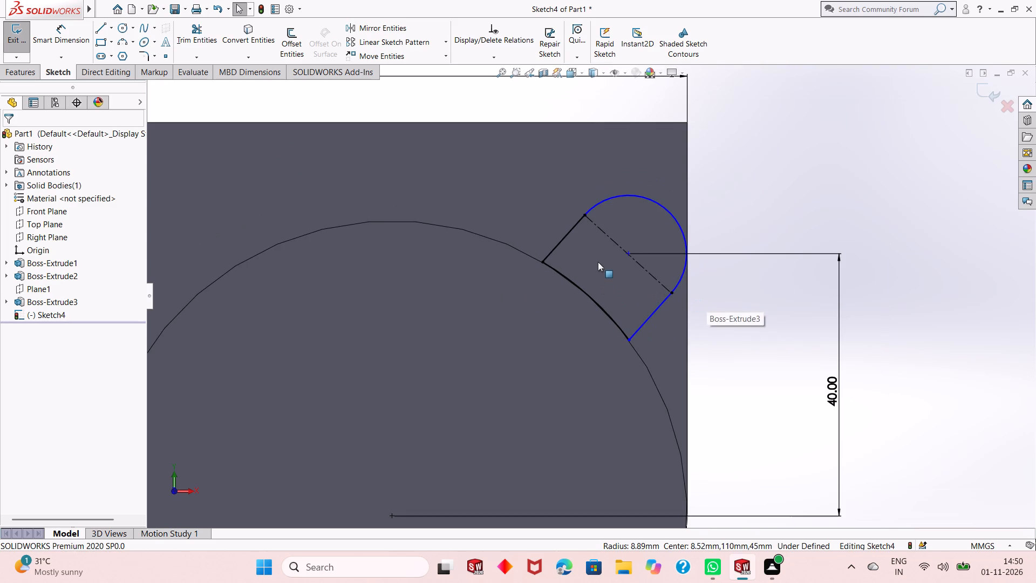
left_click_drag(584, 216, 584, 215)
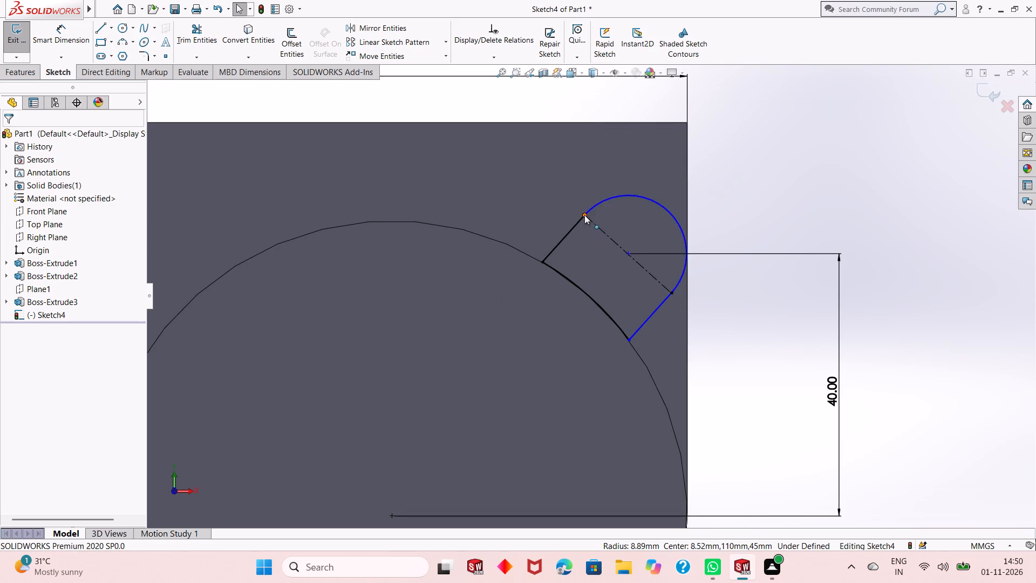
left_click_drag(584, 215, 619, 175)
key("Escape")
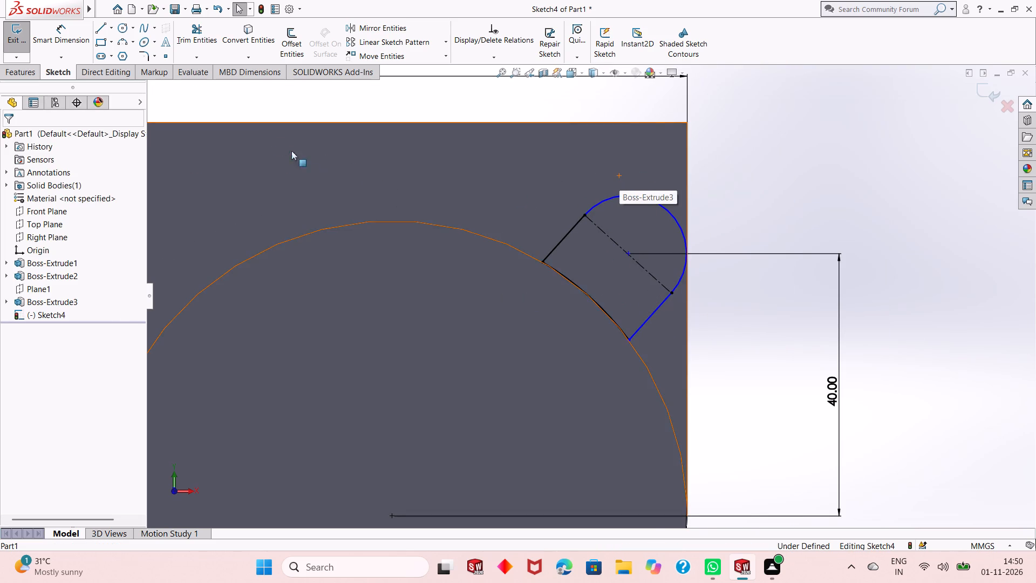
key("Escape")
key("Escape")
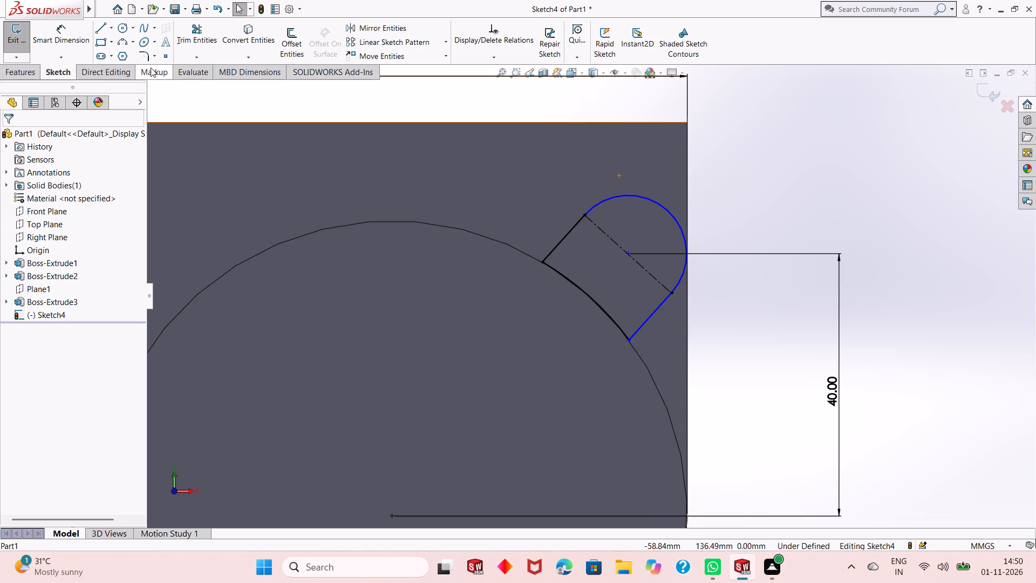
Add a radius dimension to the arc forming the profile's rounded end.
left_click(58, 32)
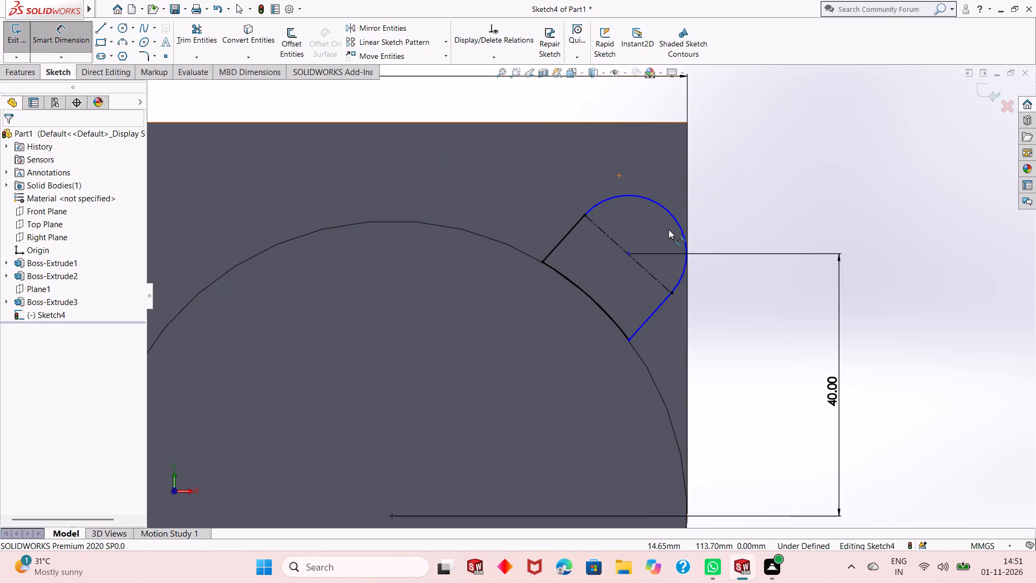
left_click(669, 229)
left_click(674, 222)
left_click(742, 172)
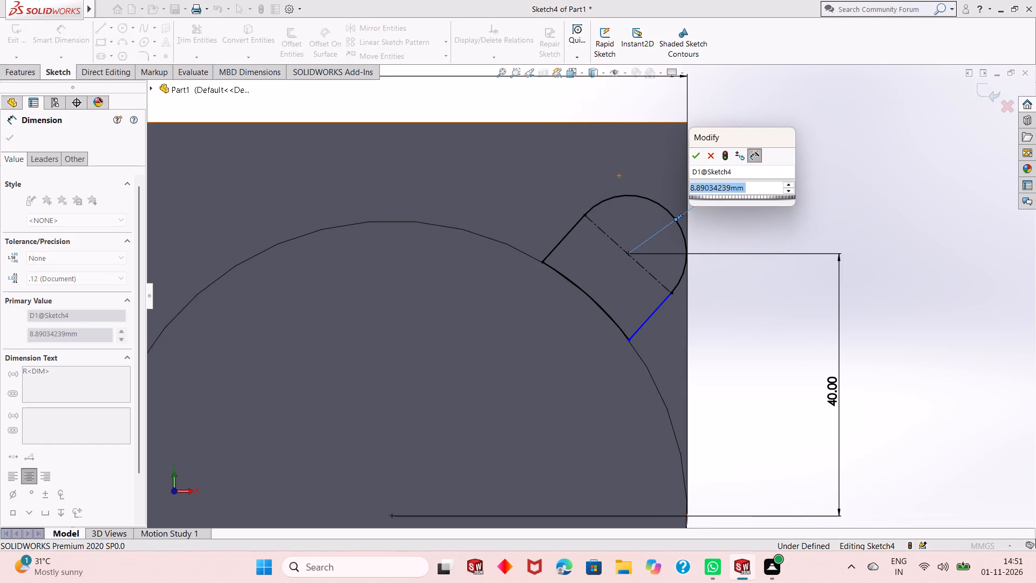
key("Return")
key("Escape")
key("Escape")
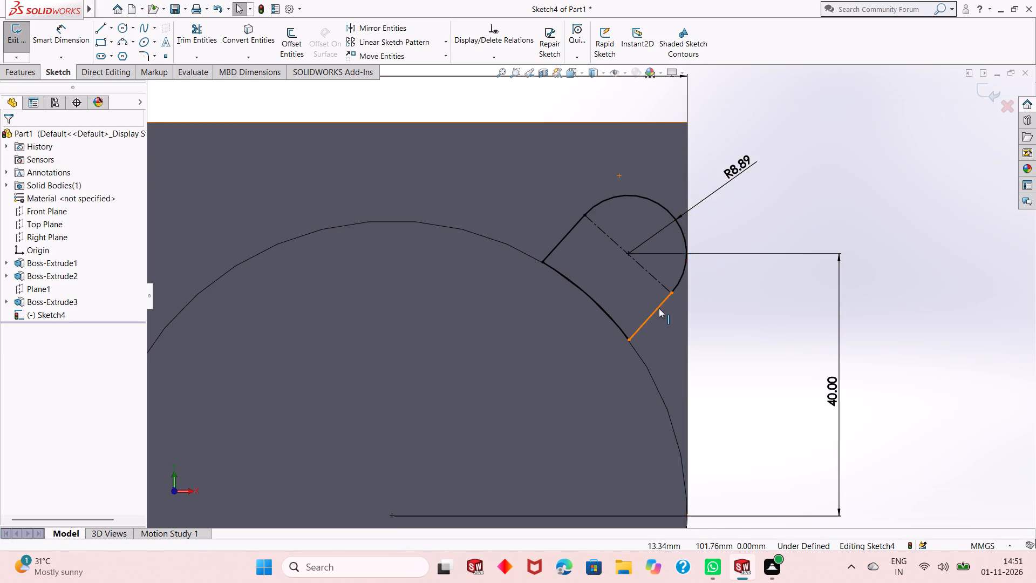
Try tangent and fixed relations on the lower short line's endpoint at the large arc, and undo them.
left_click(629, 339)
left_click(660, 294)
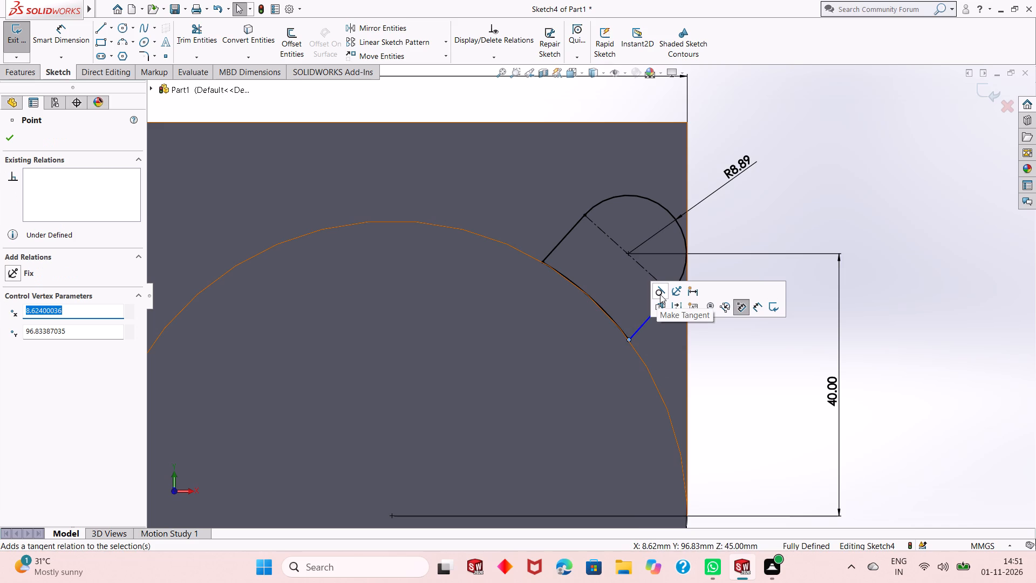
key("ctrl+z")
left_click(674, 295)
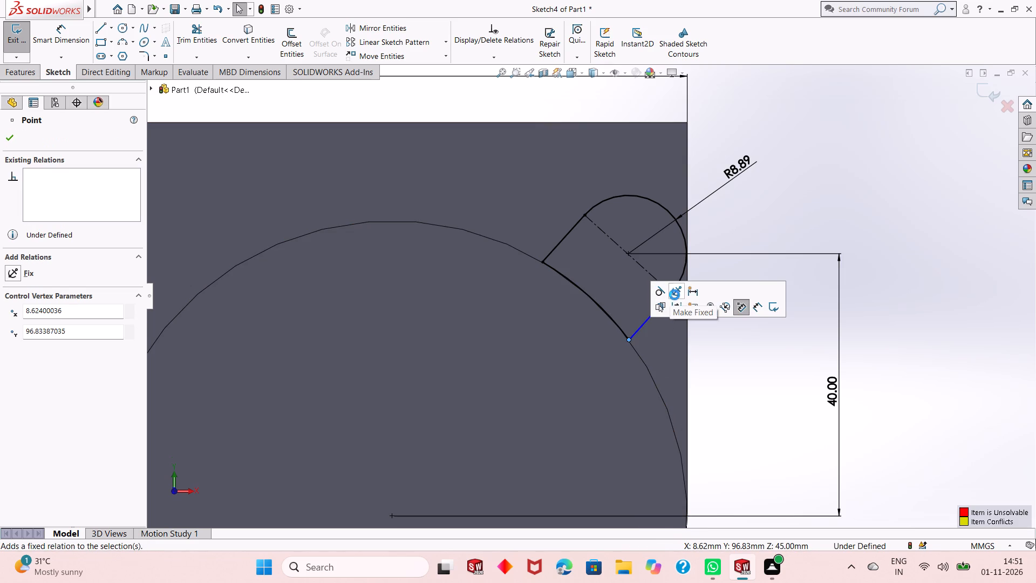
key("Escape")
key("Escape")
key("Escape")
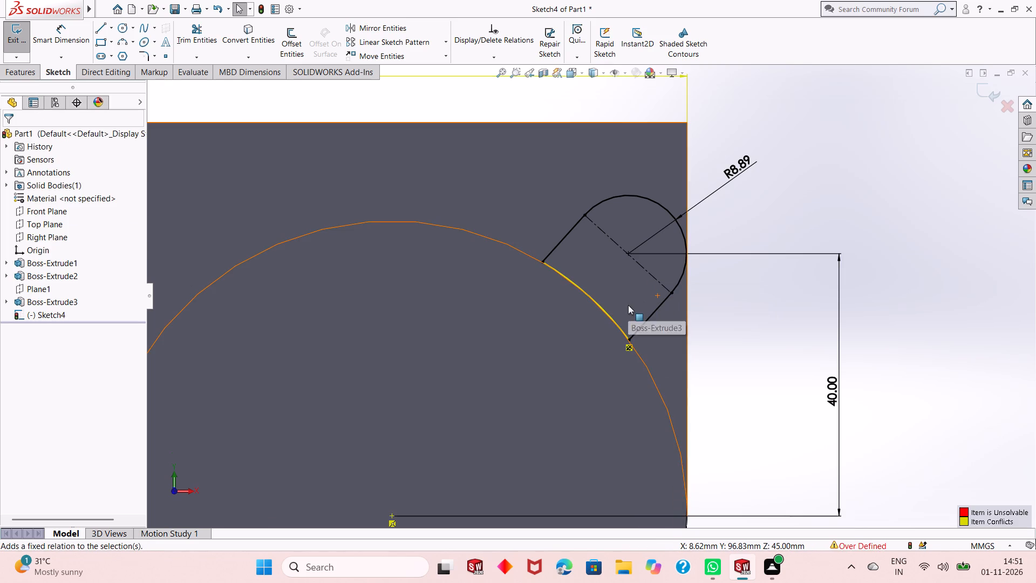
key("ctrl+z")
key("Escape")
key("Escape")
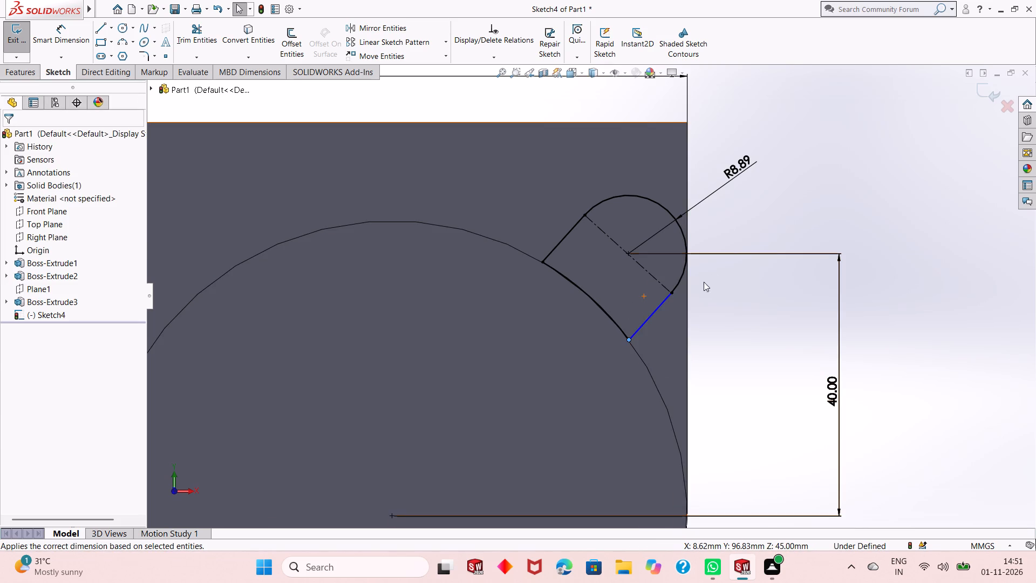
Add fixed relations to both endpoints of the short straight line on the profile's lower side.
left_click(670, 293)
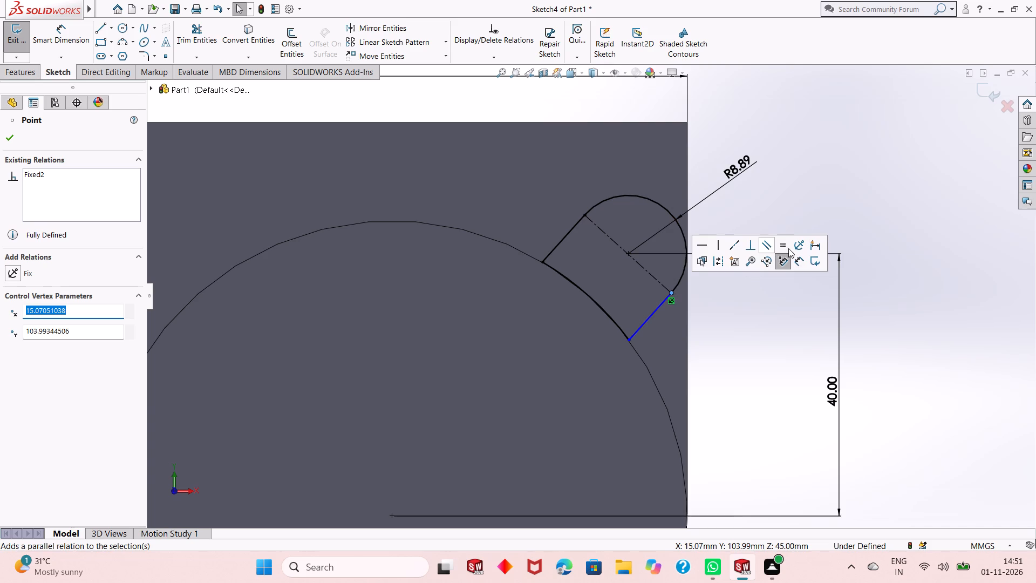
left_click(794, 243)
key("Escape")
key("Escape")
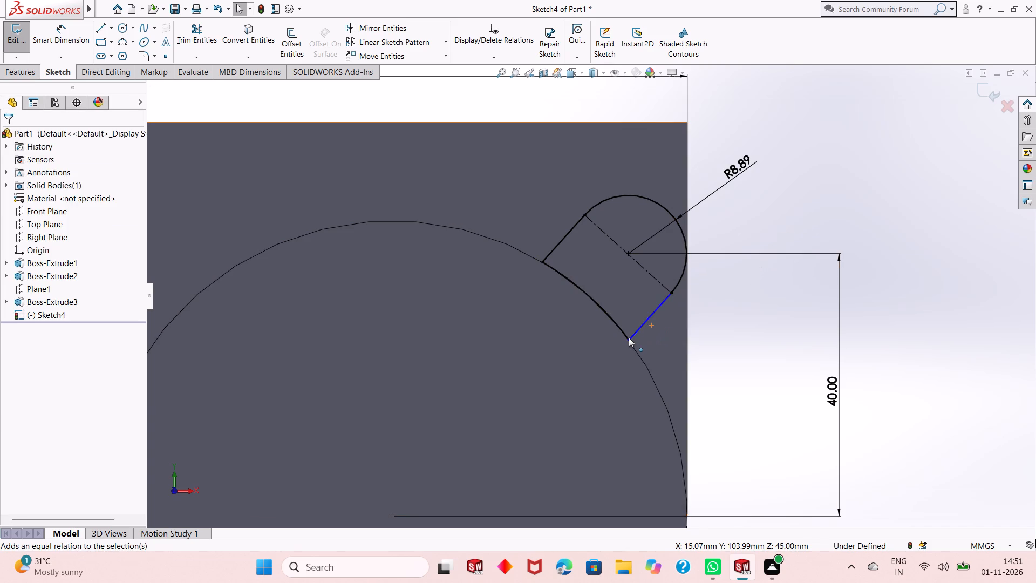
left_click(629, 337)
left_click(675, 289)
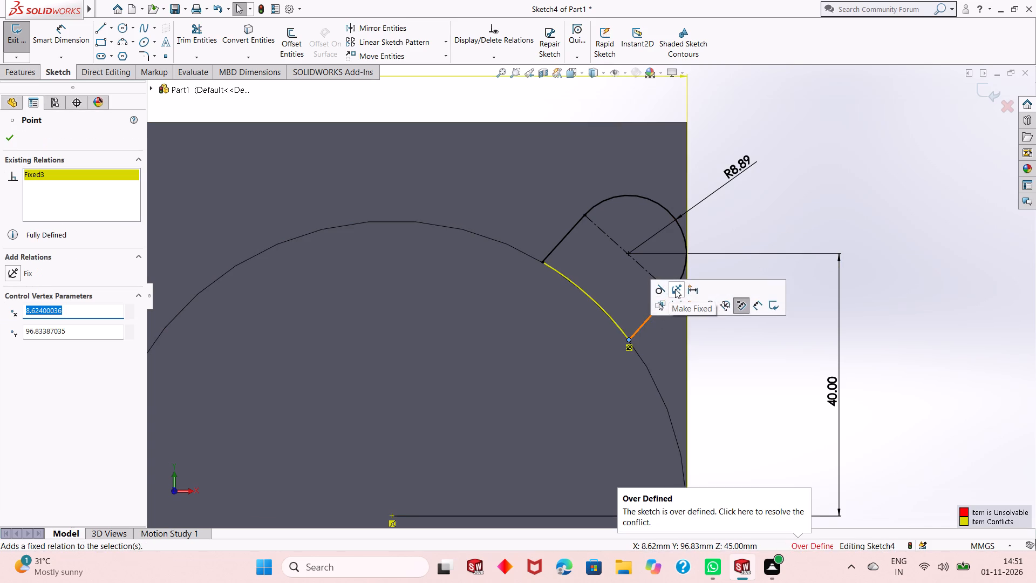
key("Escape")
key("Escape")
Delete the 90 mm diameter dimension from the large arc.
scroll(592, 330, "up", 3)
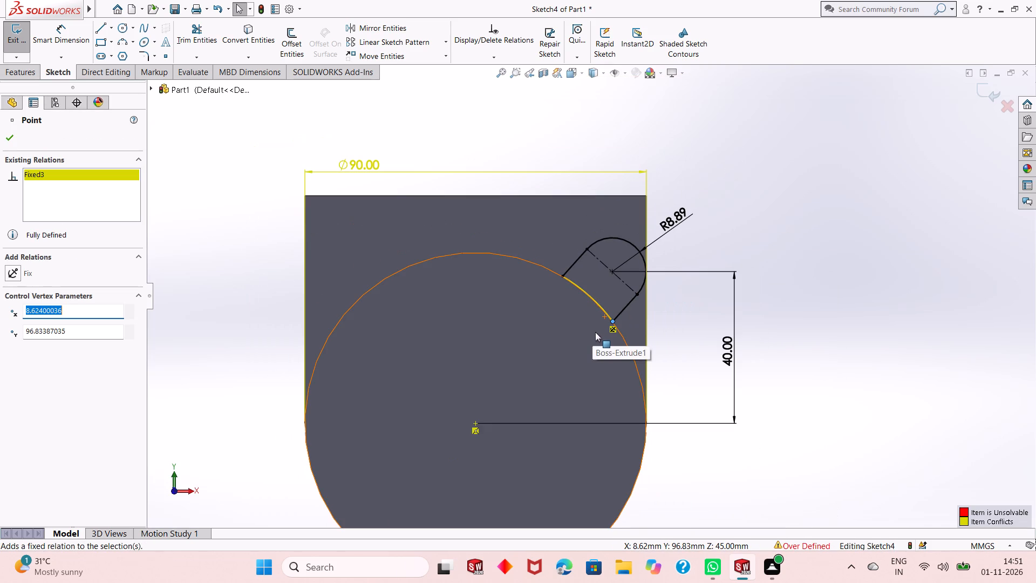
right_click(366, 160)
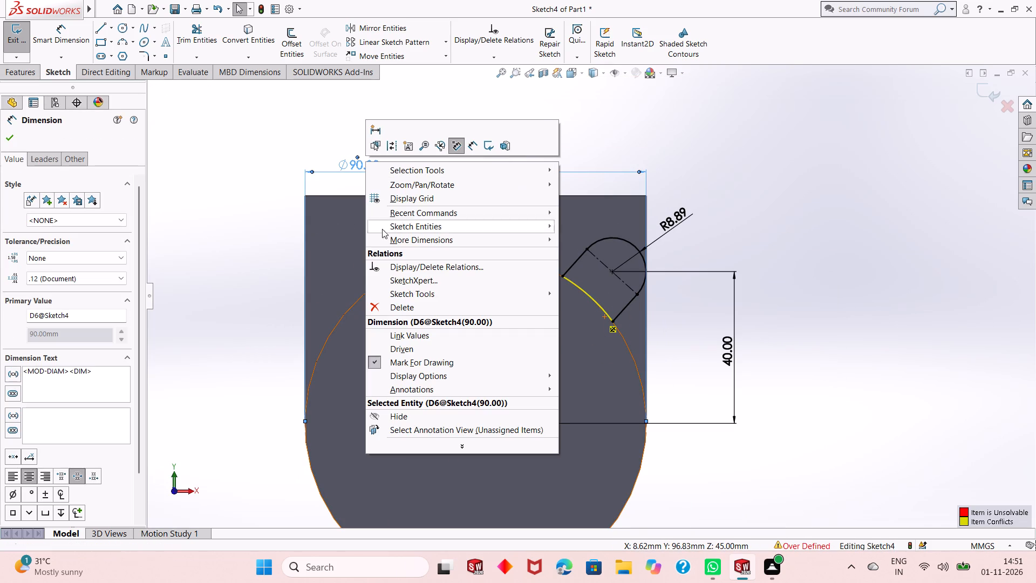
left_click(402, 304)
key("Escape")
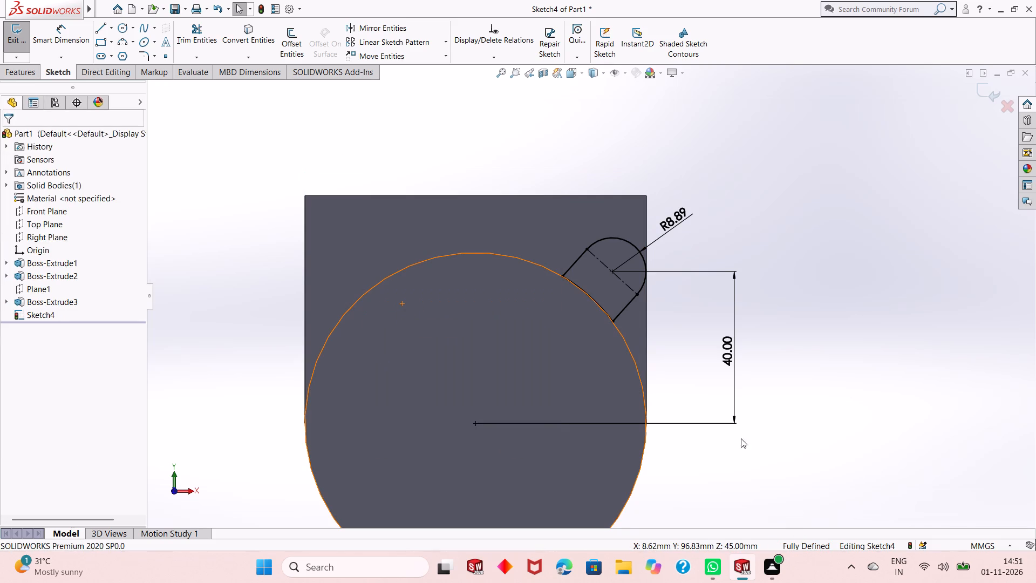
Draw a centerline about 122.7 mm long from the rounded end's centre through the large circle's centre, perpendicular to the profile's construction line.
scroll(587, 467, "up", 3)
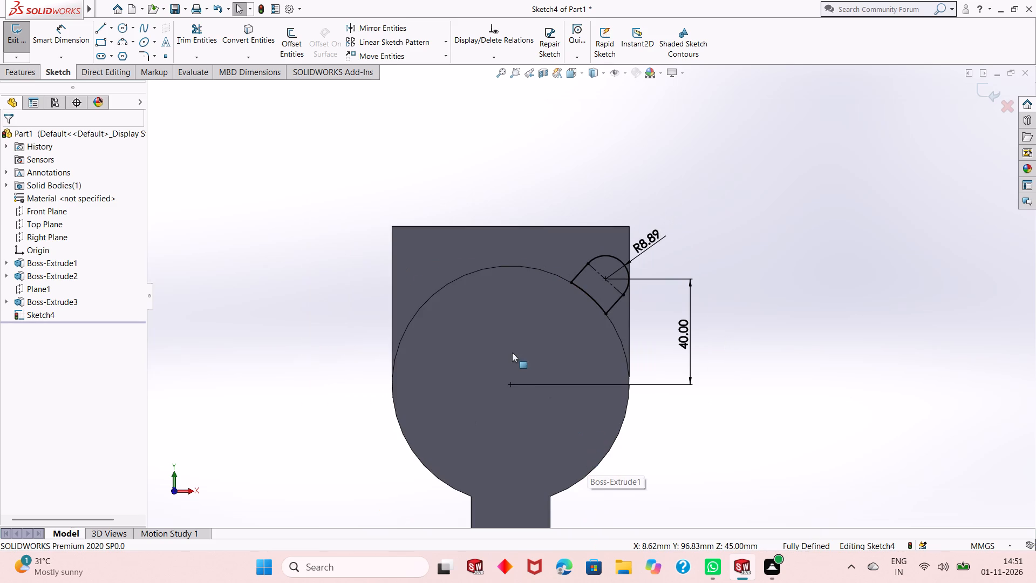
scroll(521, 384, "down", 2)
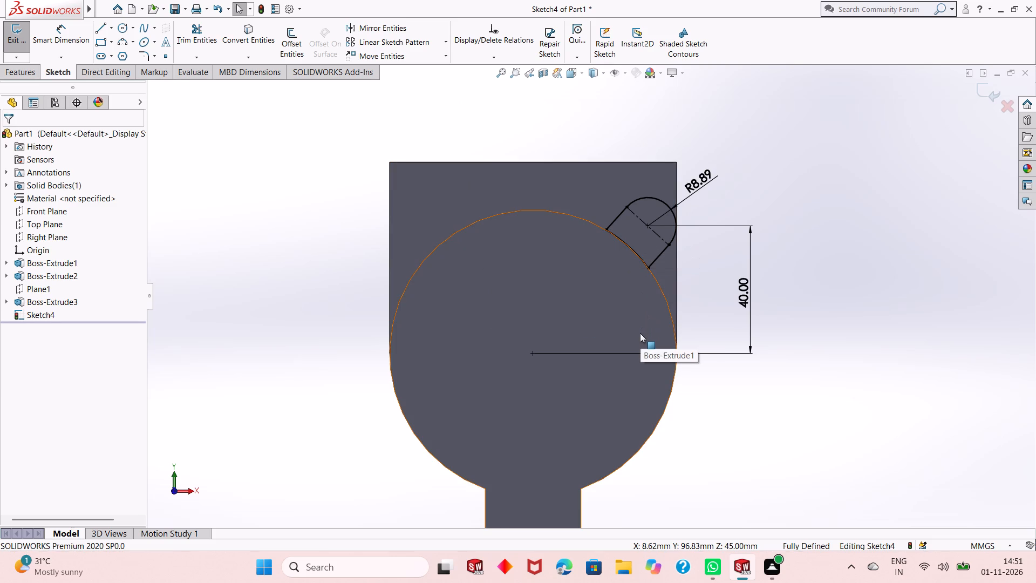
left_click(113, 31)
left_click(123, 55)
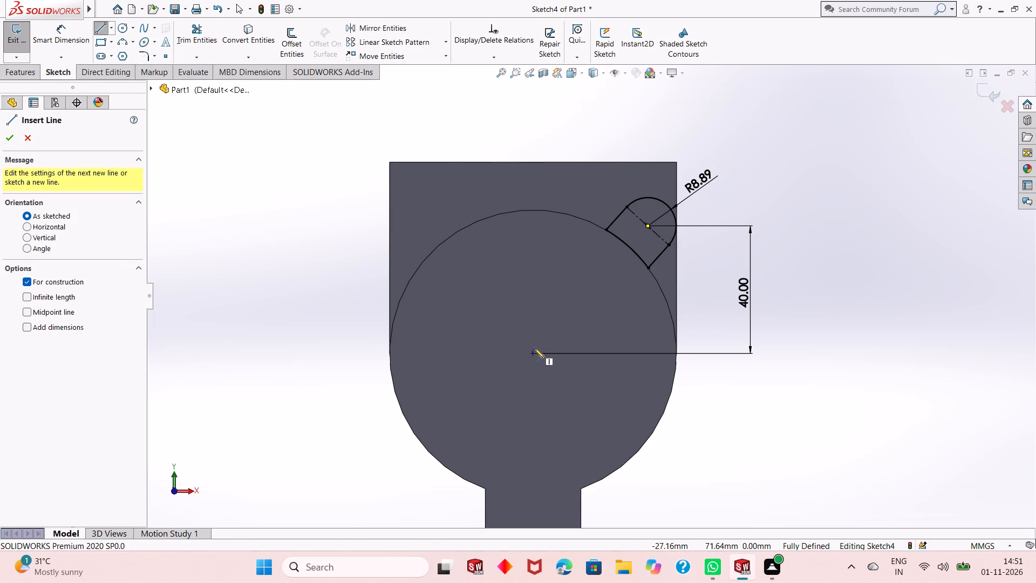
left_click(646, 227)
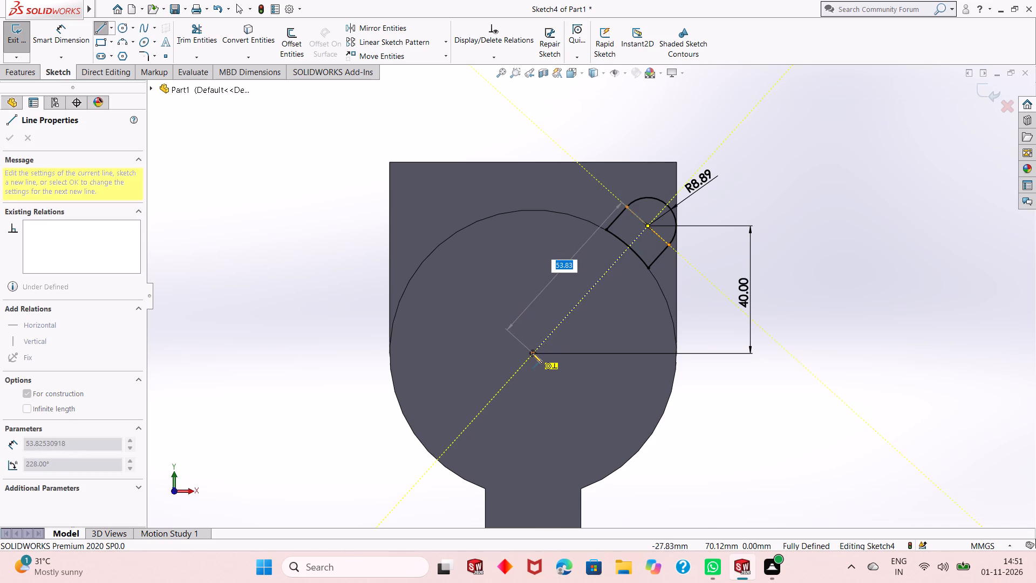
left_click(387, 517)
right_click(387, 517)
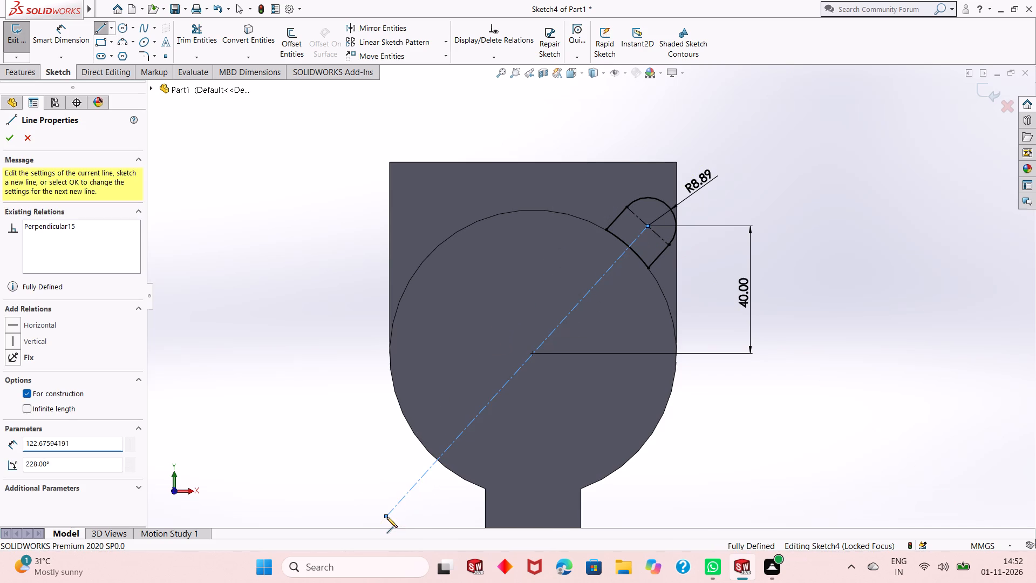
left_click(430, 437)
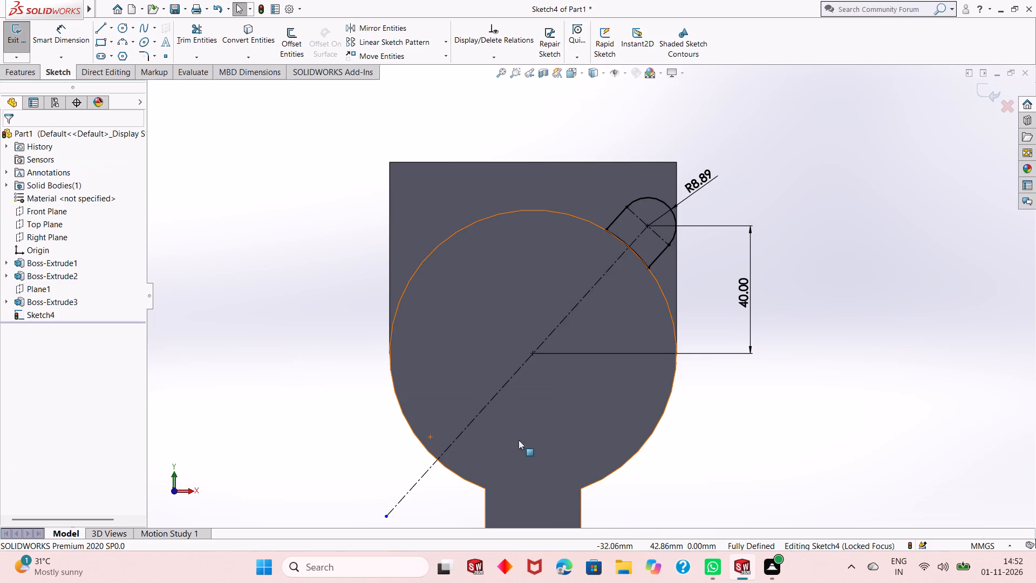
Sketch a circle about 18.8 mm in diameter, centred on the long centerline near its lower end.
scroll(555, 440, "up", 3)
scroll(474, 404, "down", 2)
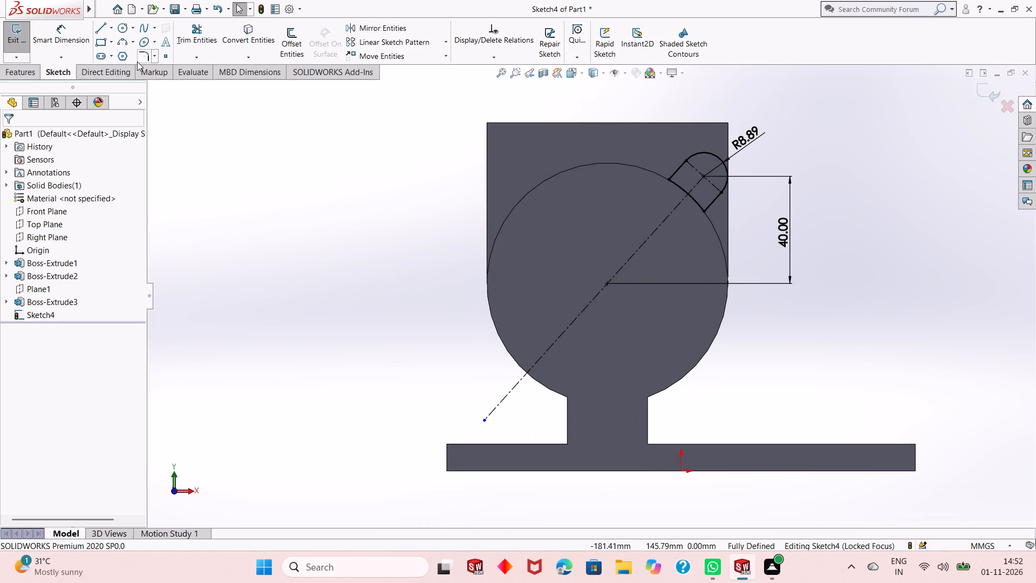
left_click(122, 29)
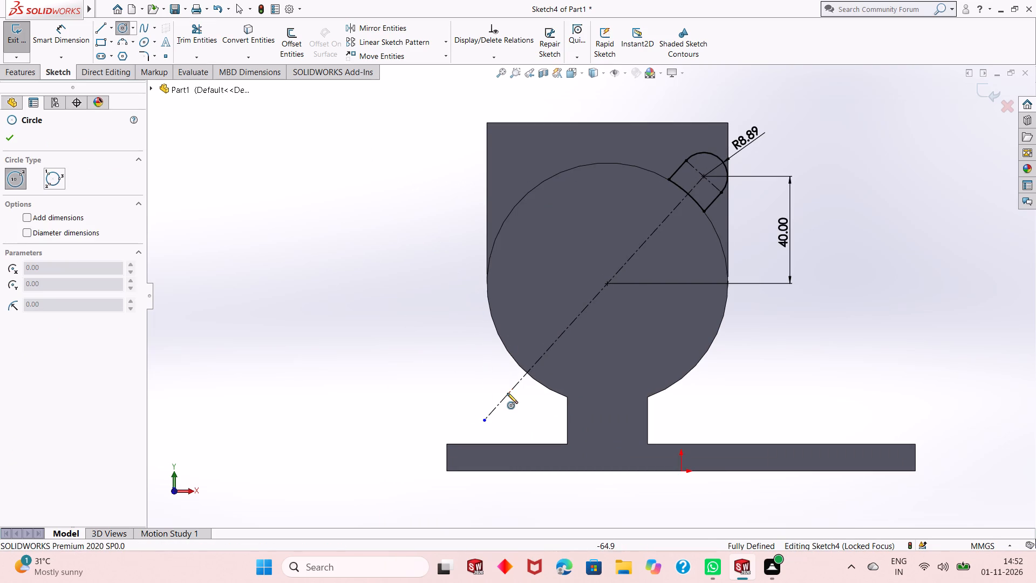
left_click(502, 398)
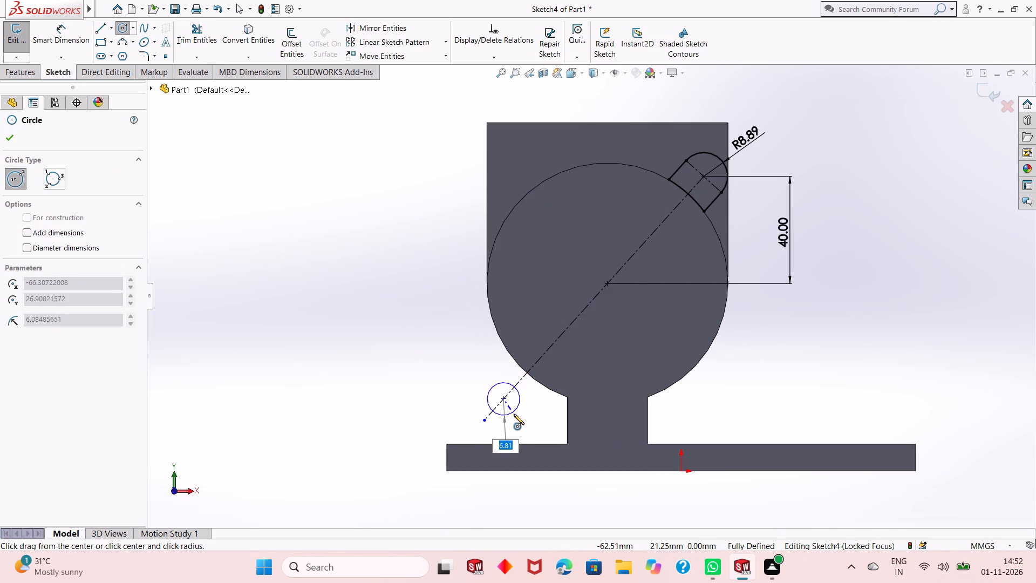
left_click(516, 419)
right_click(326, 182)
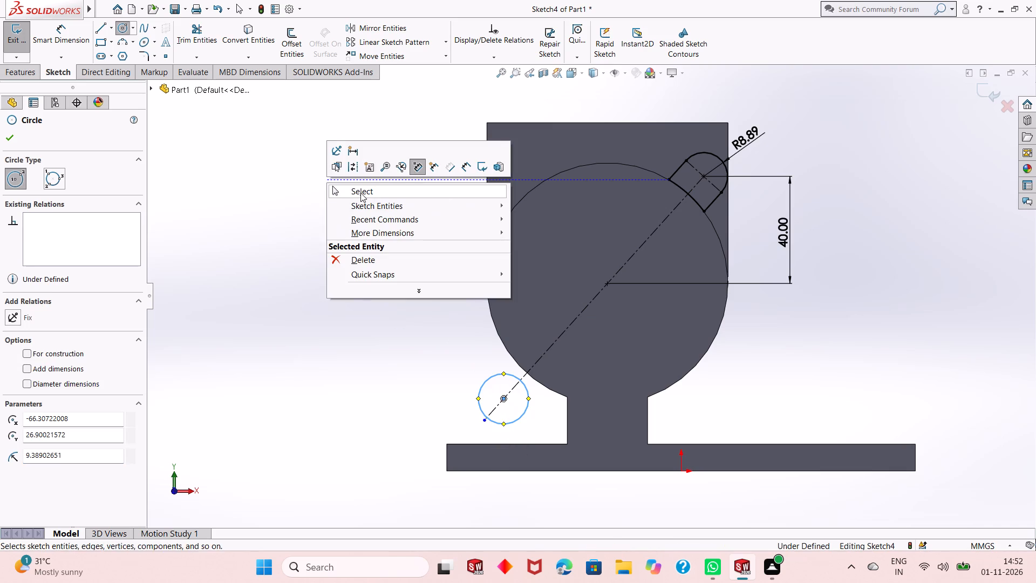
left_click(361, 193)
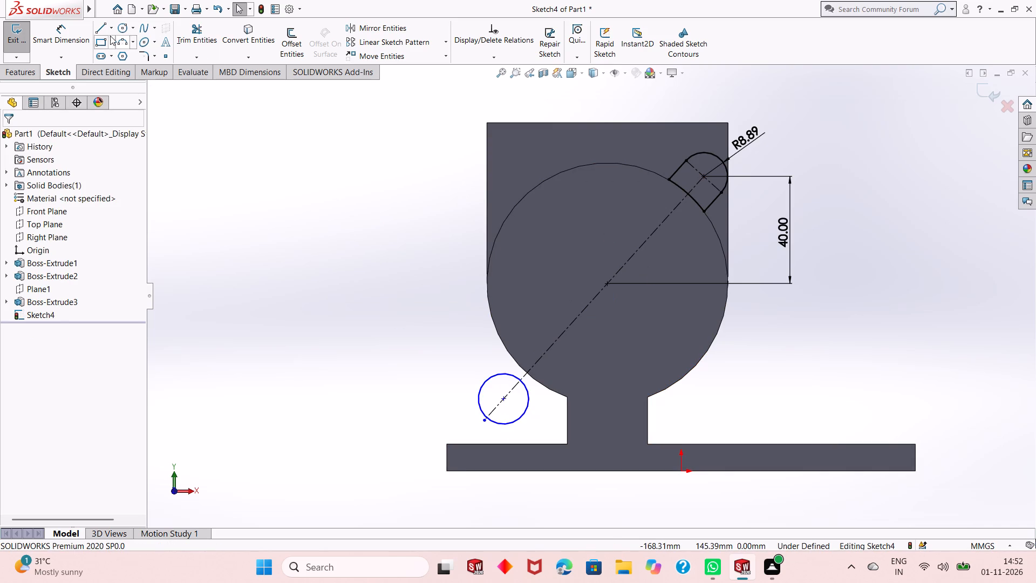
Dimension the new circle's diameter as 8.89+8.89, giving 17.78 mm.
left_click(81, 30)
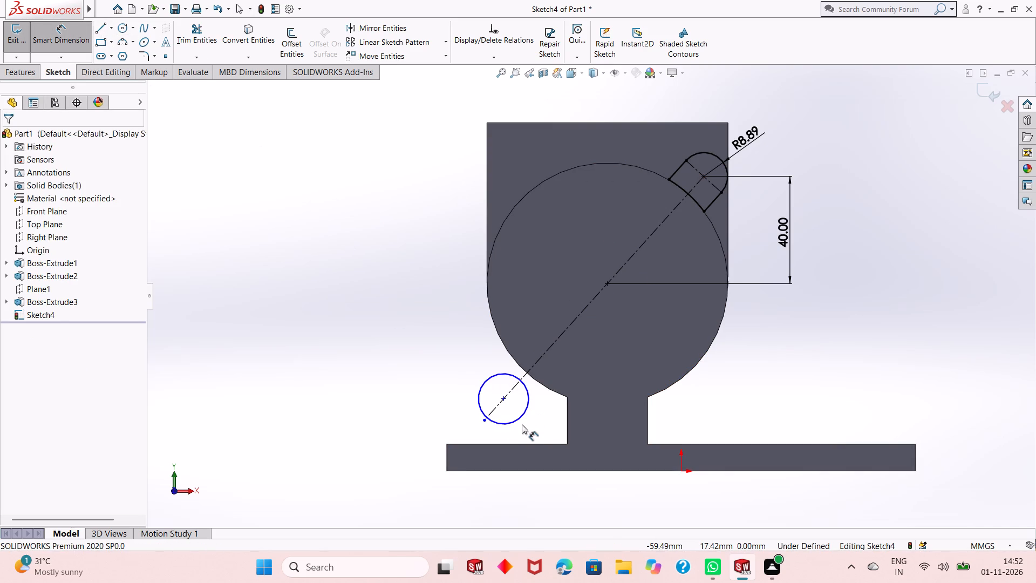
left_click(520, 417)
left_click(332, 480)
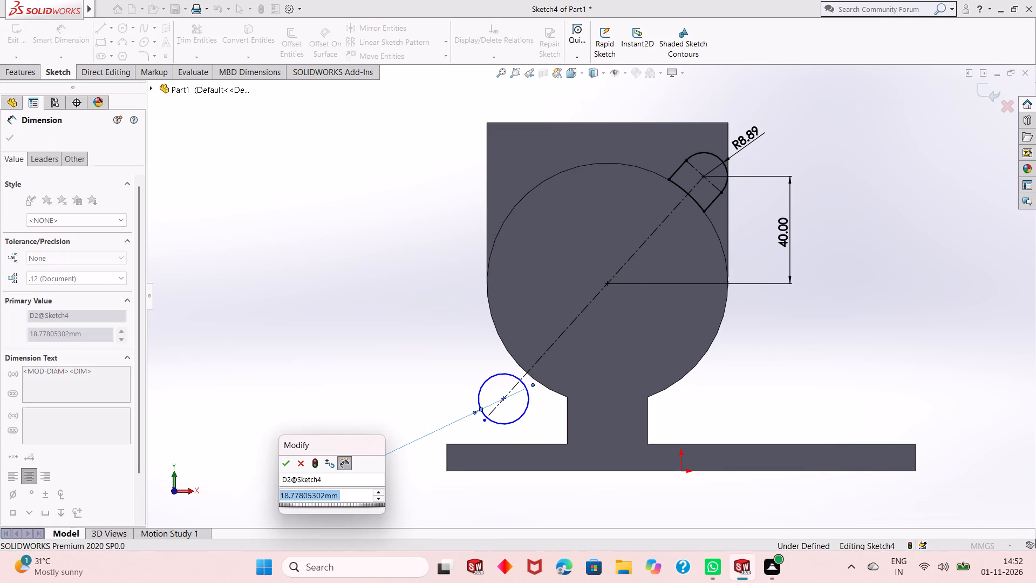
type("8.89+8.89")
key("Return")
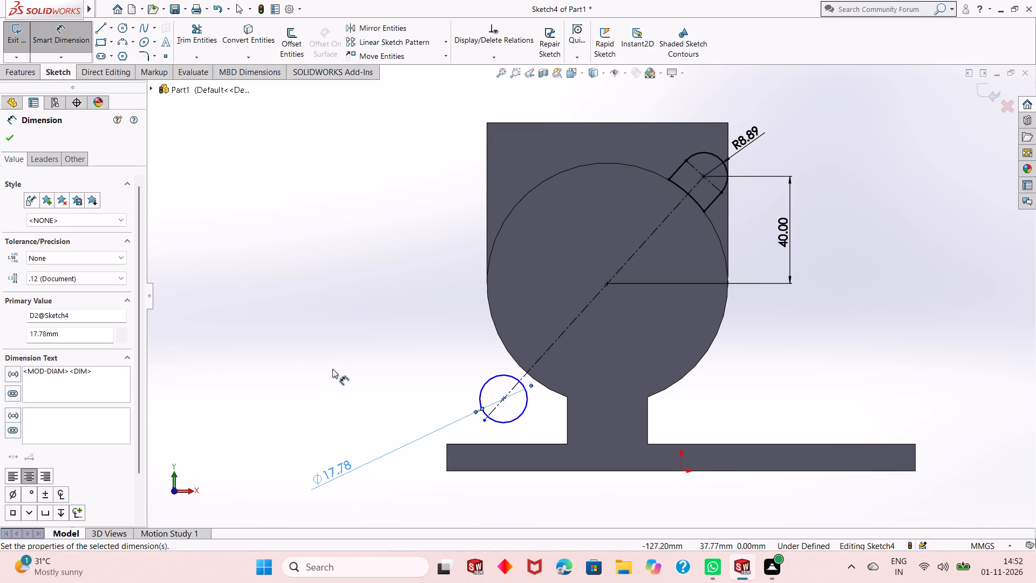
Set the vertical distance between the small circle's centre and the large circle's centre to 40 mm.
left_click(506, 398)
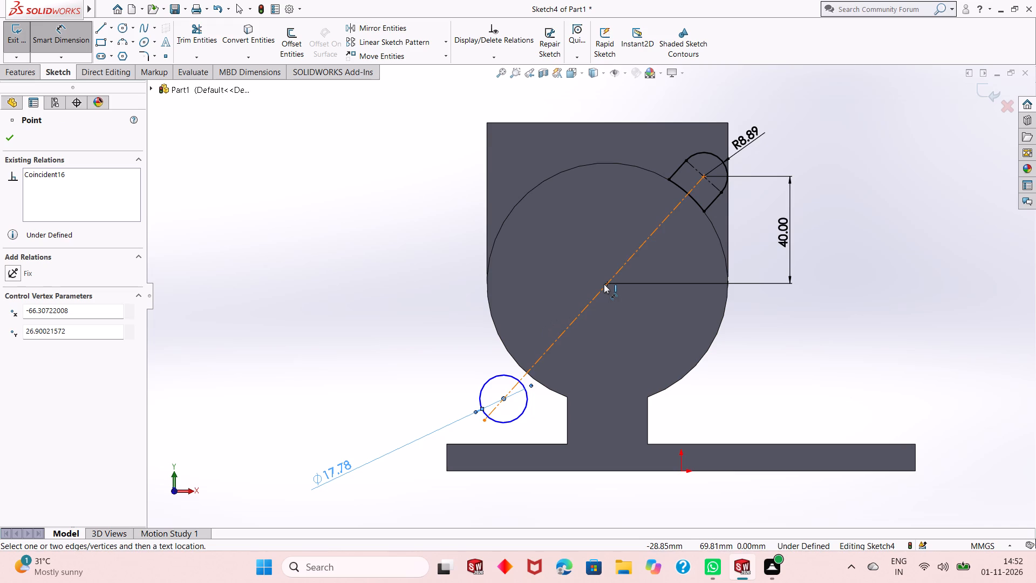
left_click(604, 284)
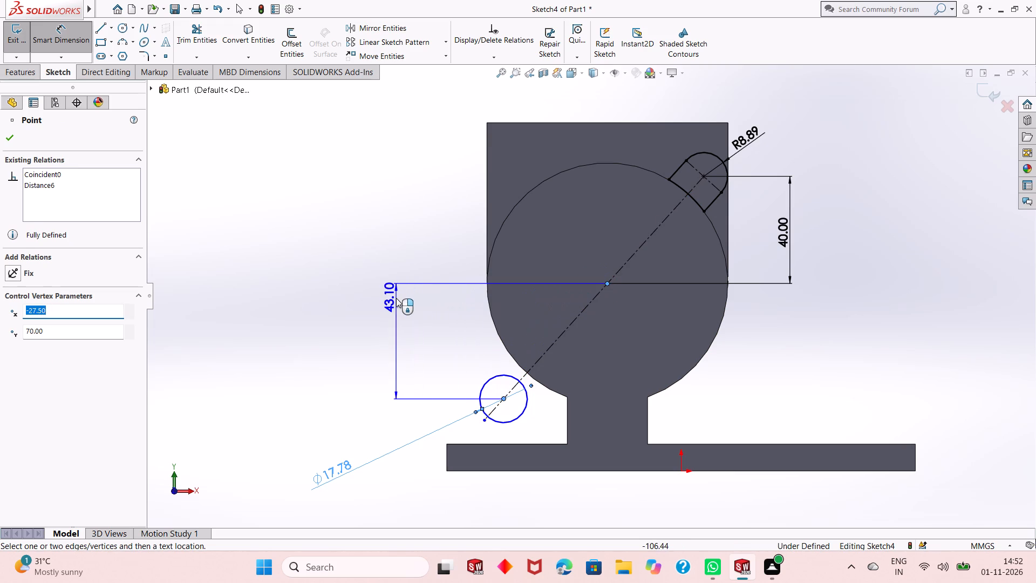
left_click(396, 298)
type("40")
key("Return")
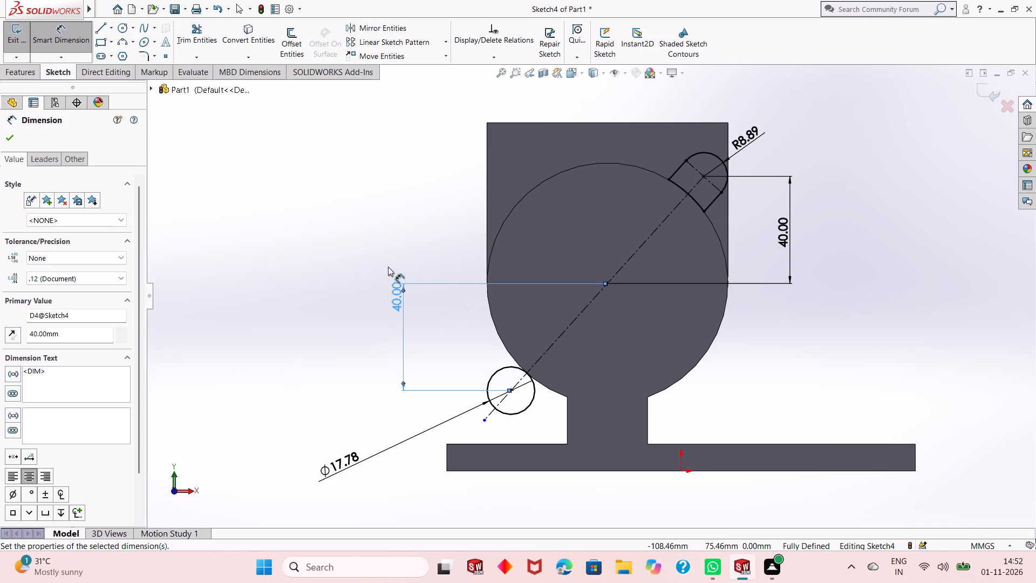
right_click(342, 253)
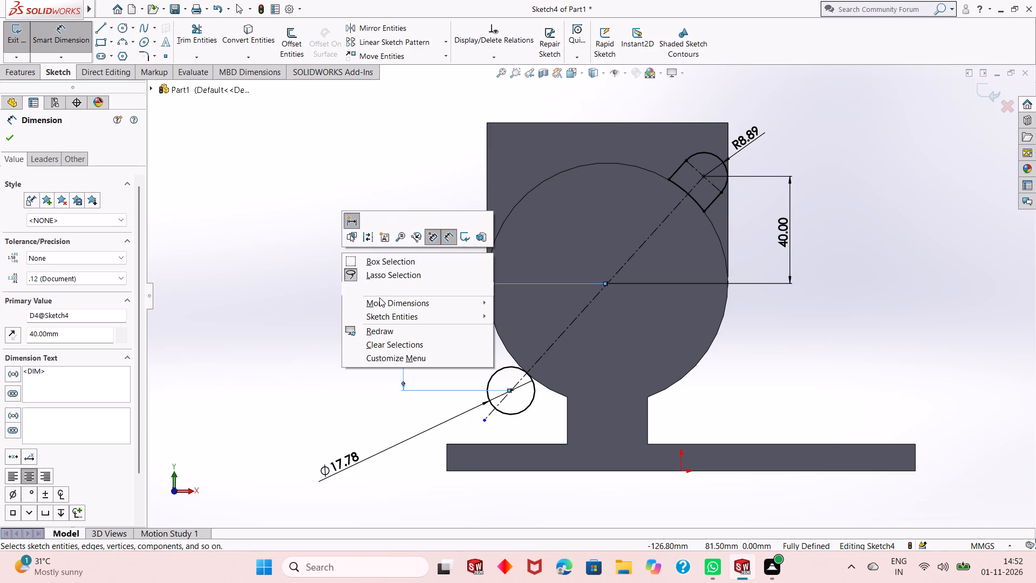
left_click(392, 292)
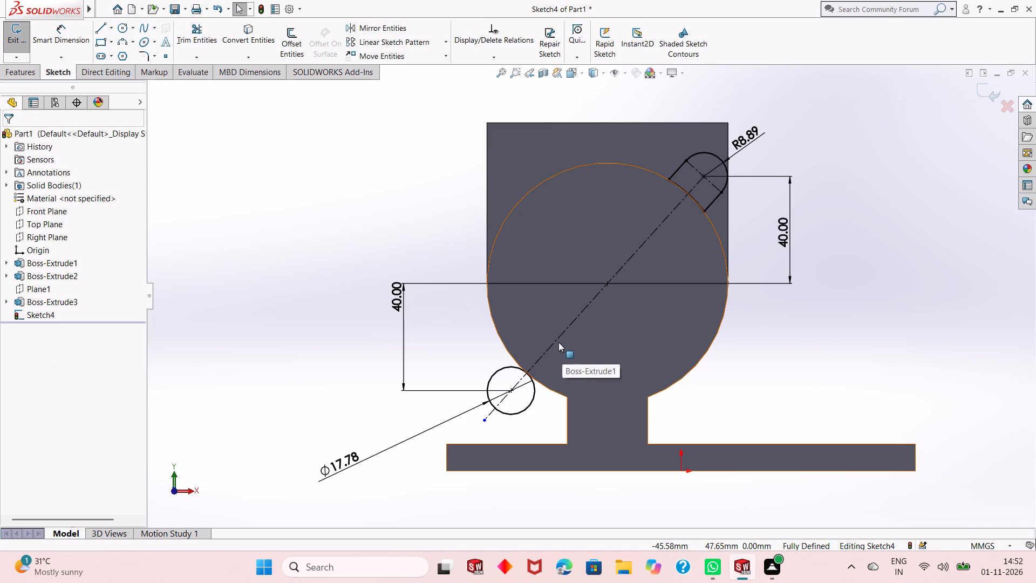
Offset the long centerline bi-directionally by 8.89 mm.
left_click(558, 337)
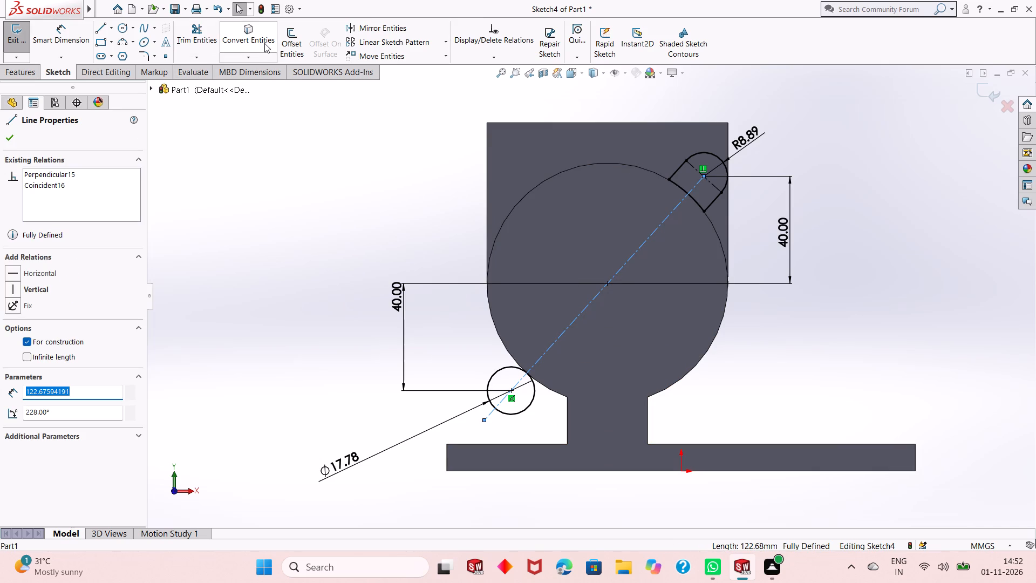
left_click(283, 48)
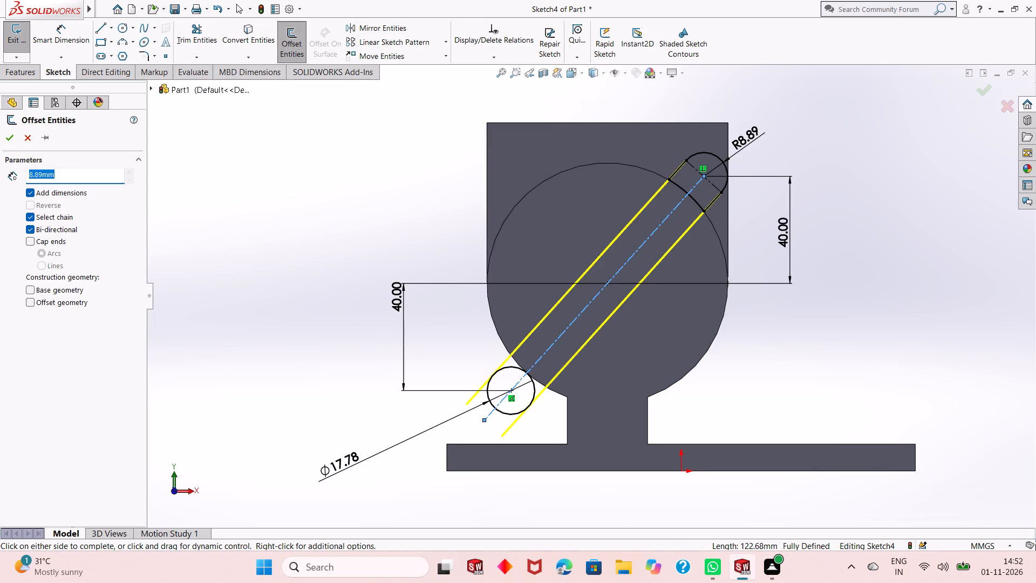
left_click(13, 142)
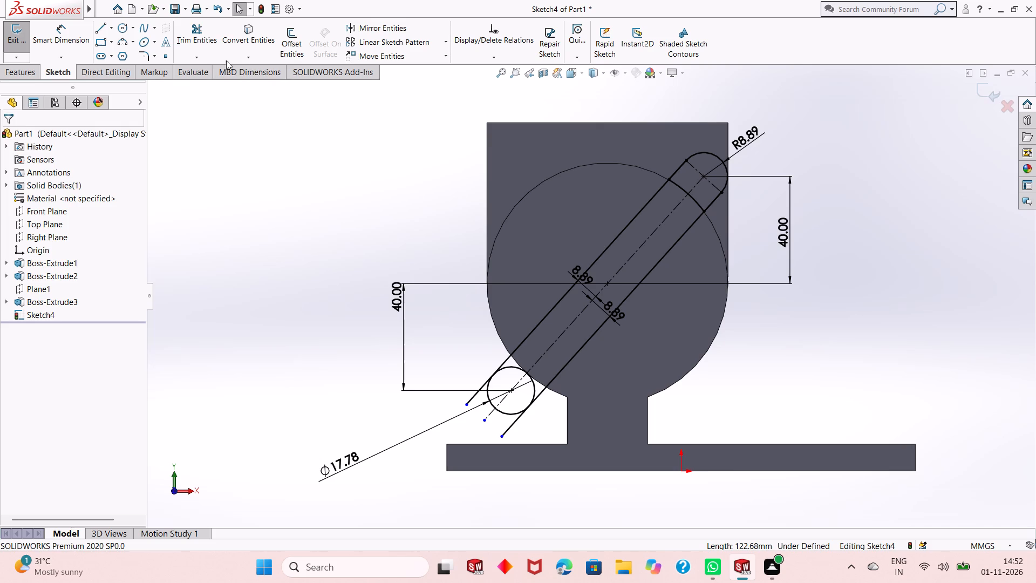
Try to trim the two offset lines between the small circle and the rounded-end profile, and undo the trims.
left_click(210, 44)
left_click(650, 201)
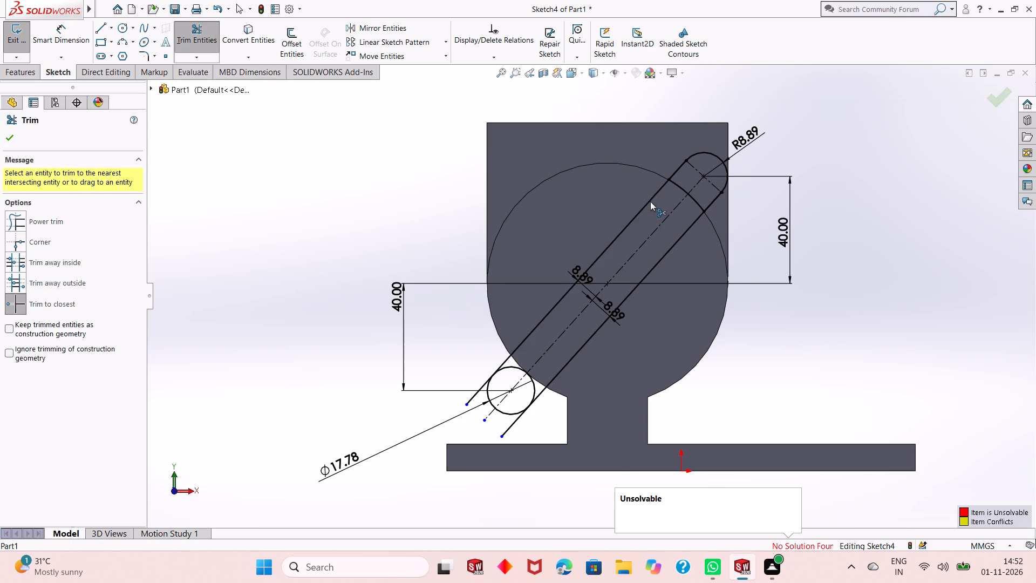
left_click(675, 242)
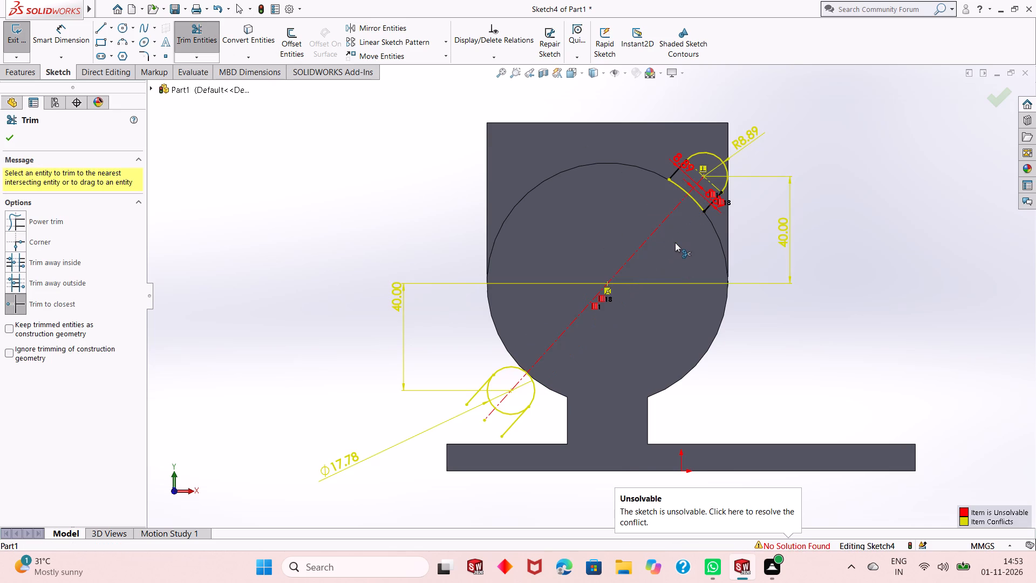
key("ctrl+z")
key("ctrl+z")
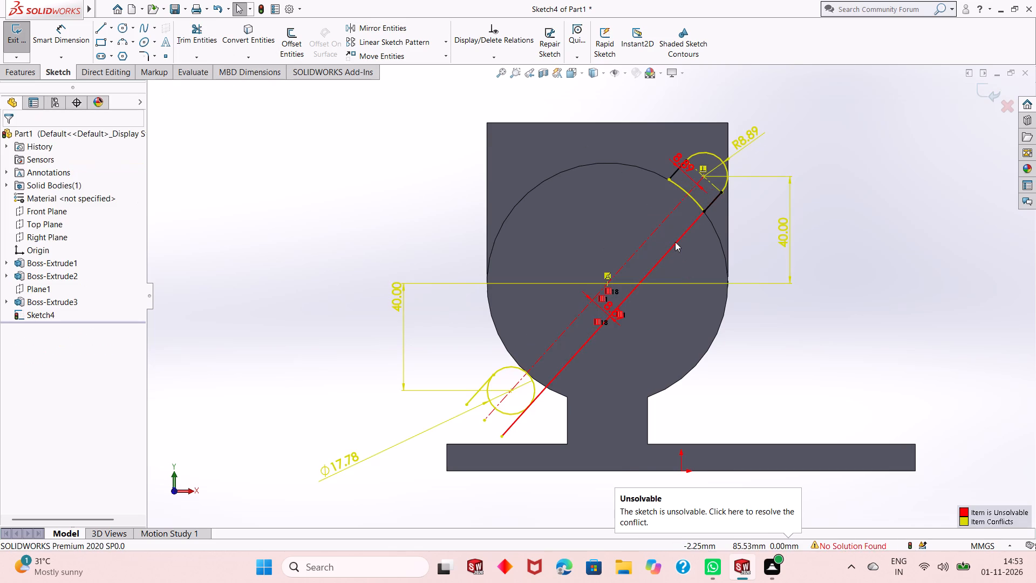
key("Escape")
Delete the two 8.89 mm offset dimensions between the centerline and the parallel lines.
right_click(608, 305)
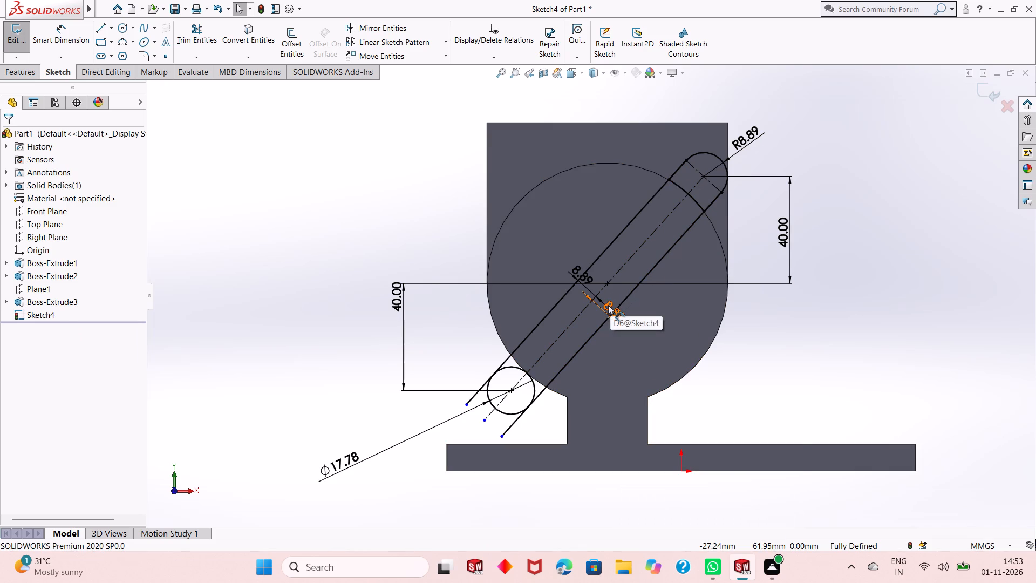
left_click(651, 408)
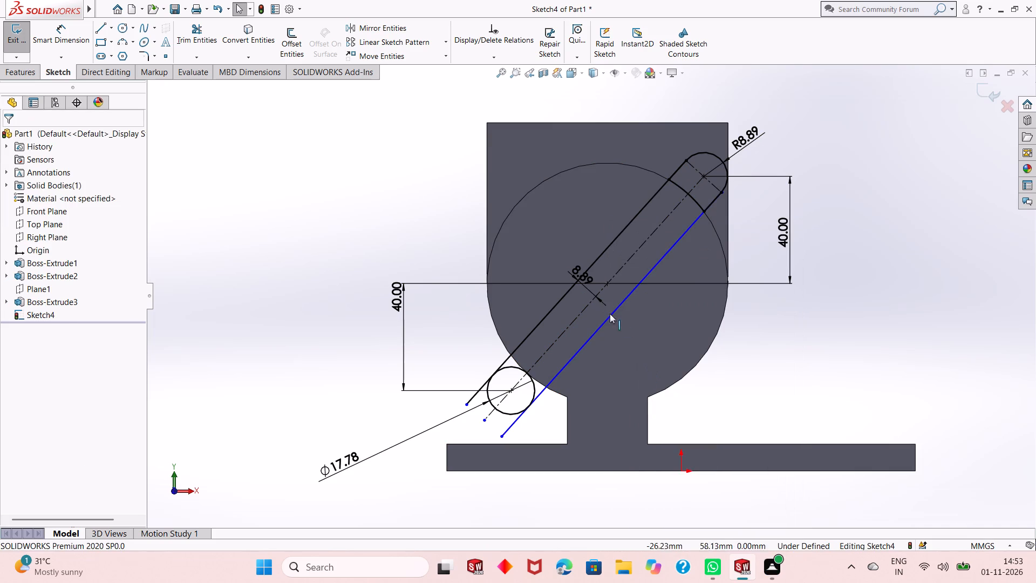
right_click(583, 275)
left_click(635, 407)
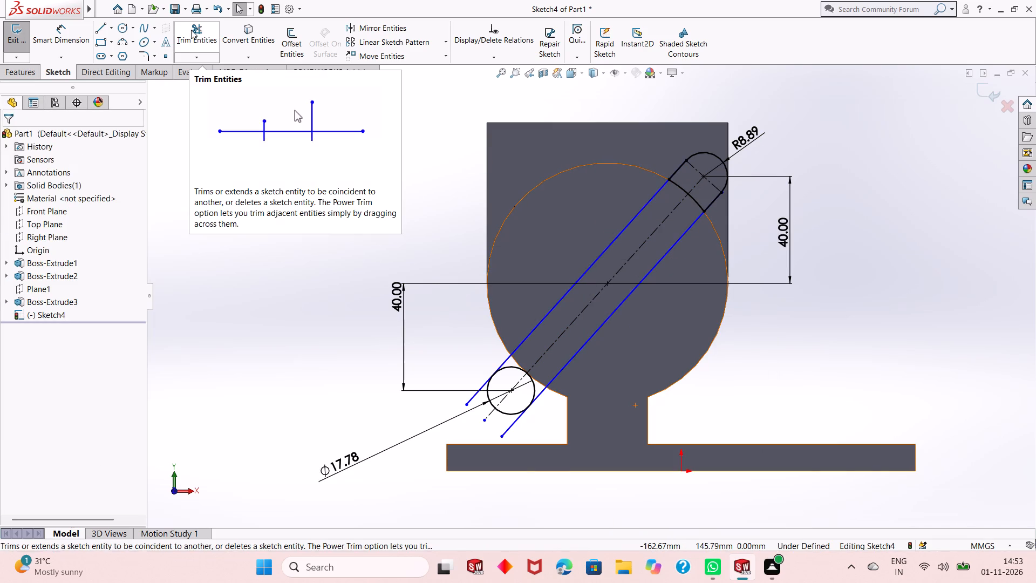
Draw a circle of 45 mm radius centred on the cylinder's centre, coincident with its round edge.
left_click(123, 30)
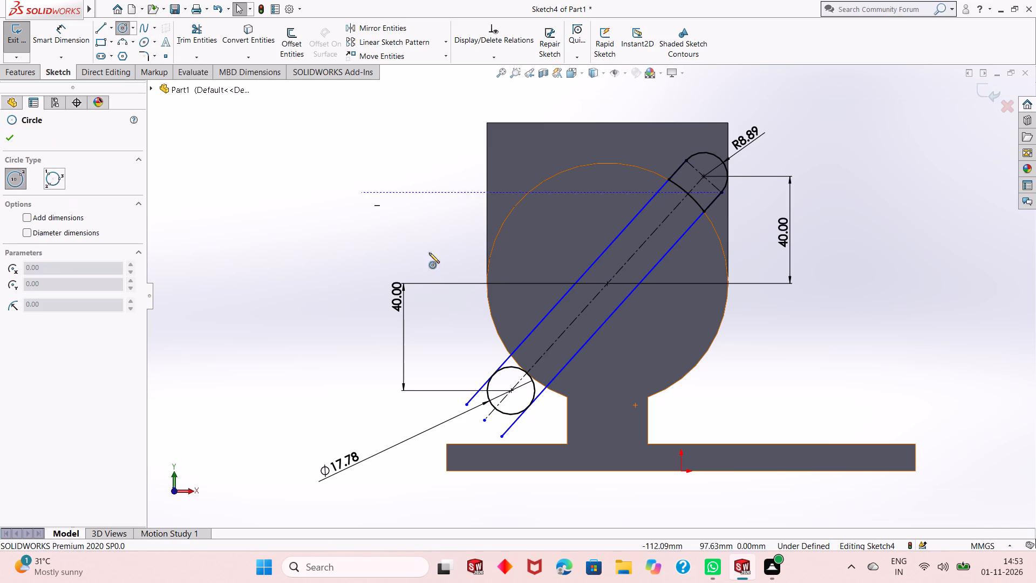
left_click(608, 283)
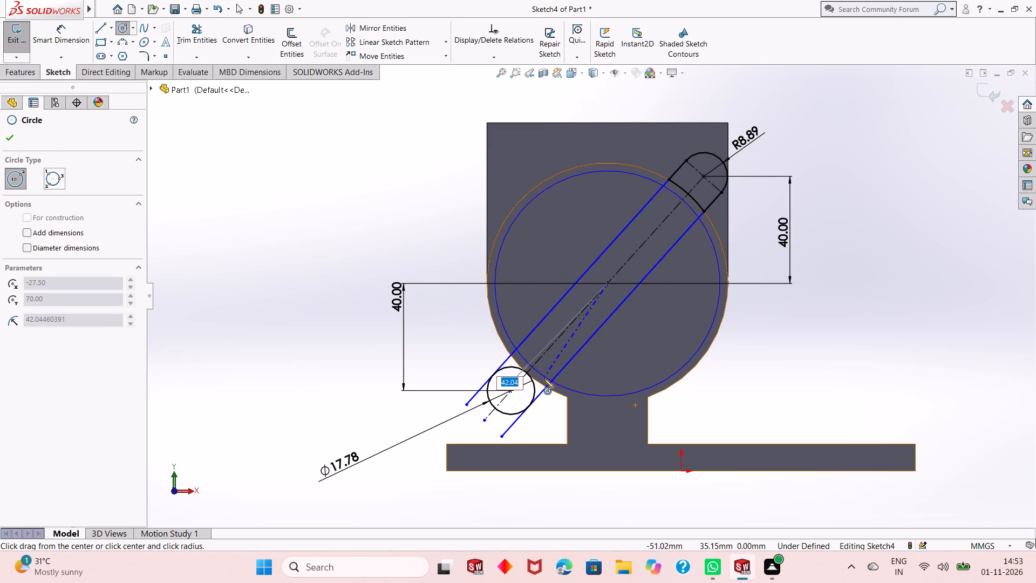
left_click(539, 384)
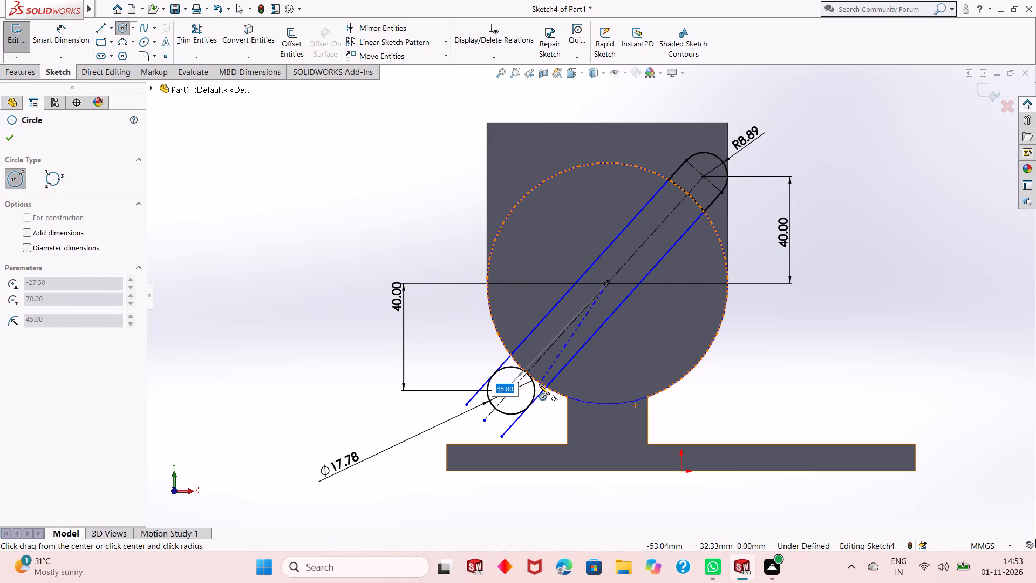
key("Escape")
key("Escape")
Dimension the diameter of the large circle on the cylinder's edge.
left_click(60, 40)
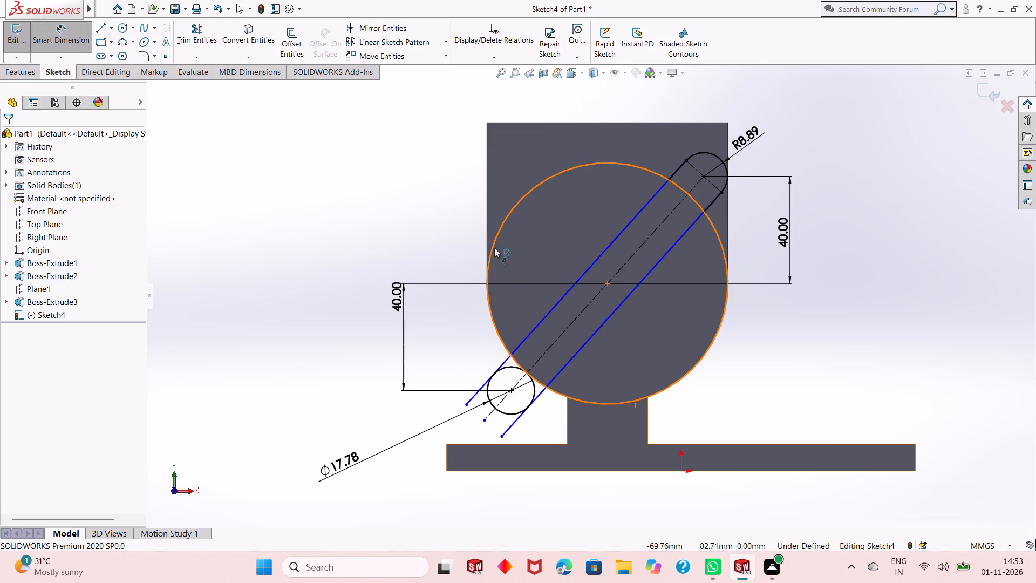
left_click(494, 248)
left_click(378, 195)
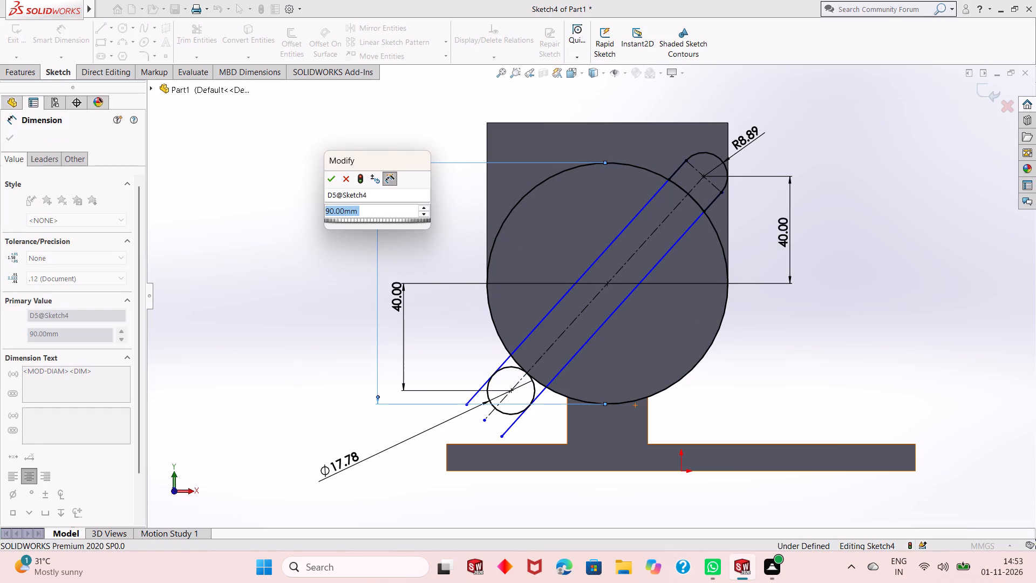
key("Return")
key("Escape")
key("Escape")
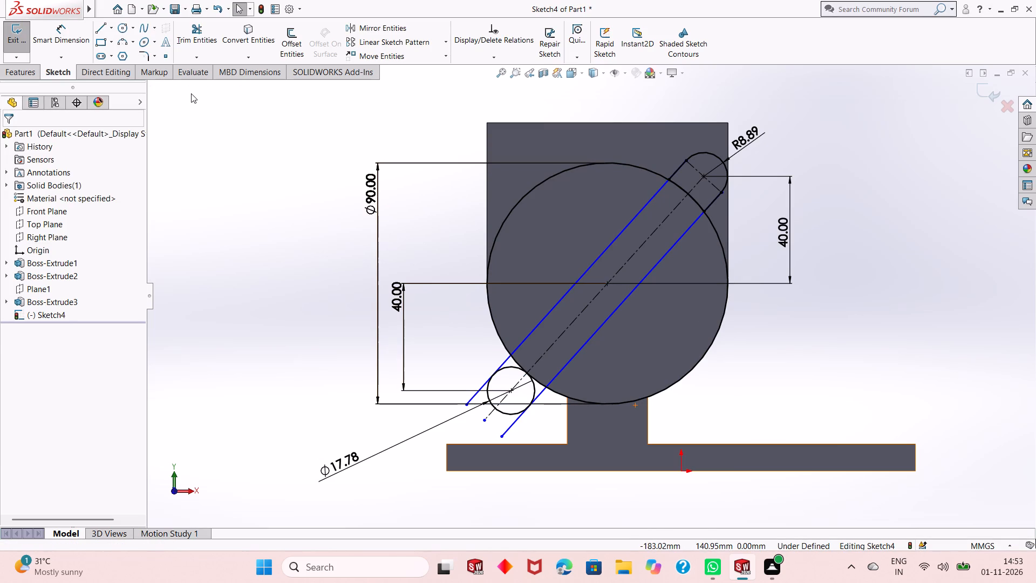
Trim the two parallel lines inside the large circle and the circle's long arcs on both sides between them.
left_click(194, 38)
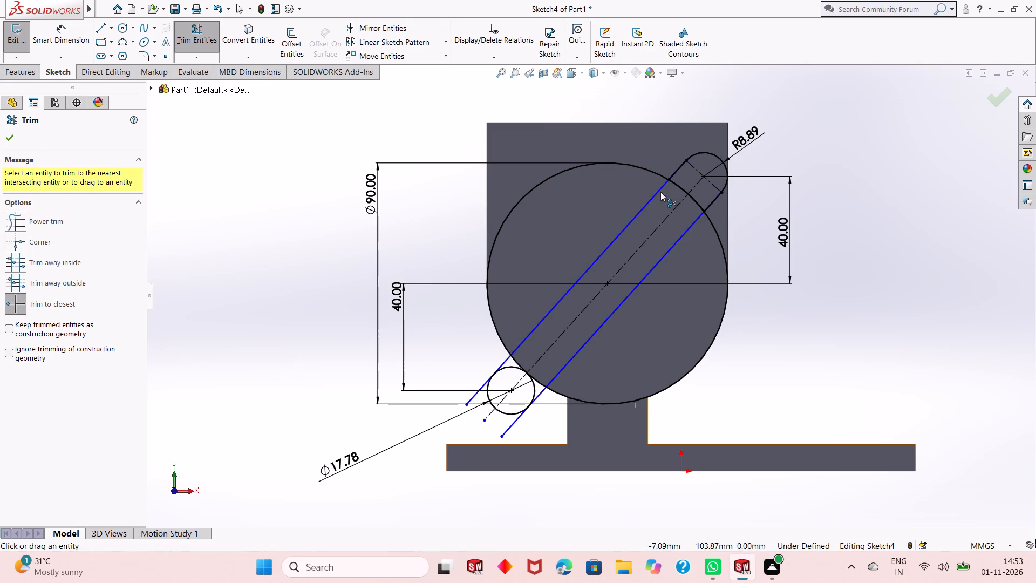
left_click(660, 192)
left_click(683, 233)
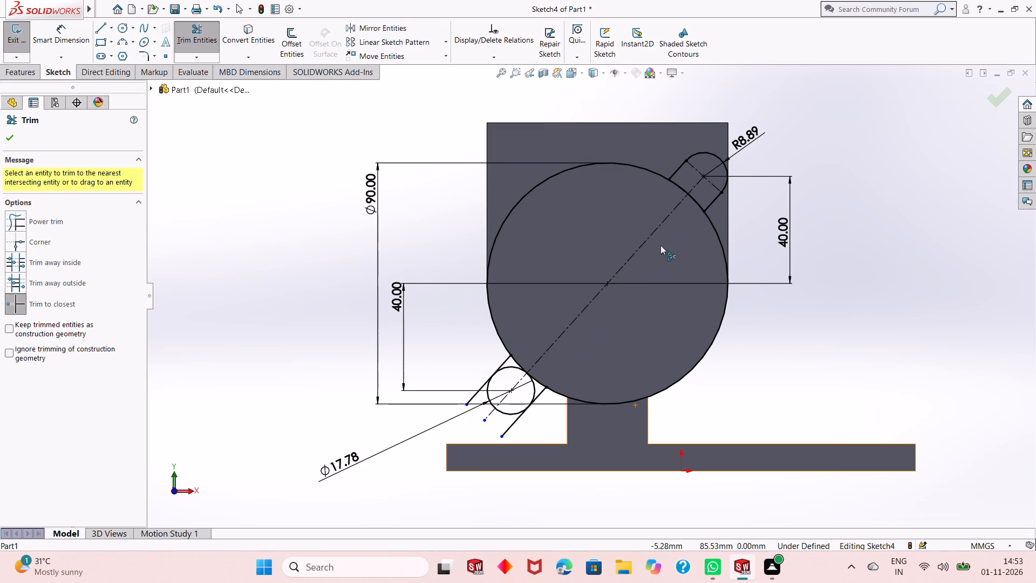
left_click(514, 205)
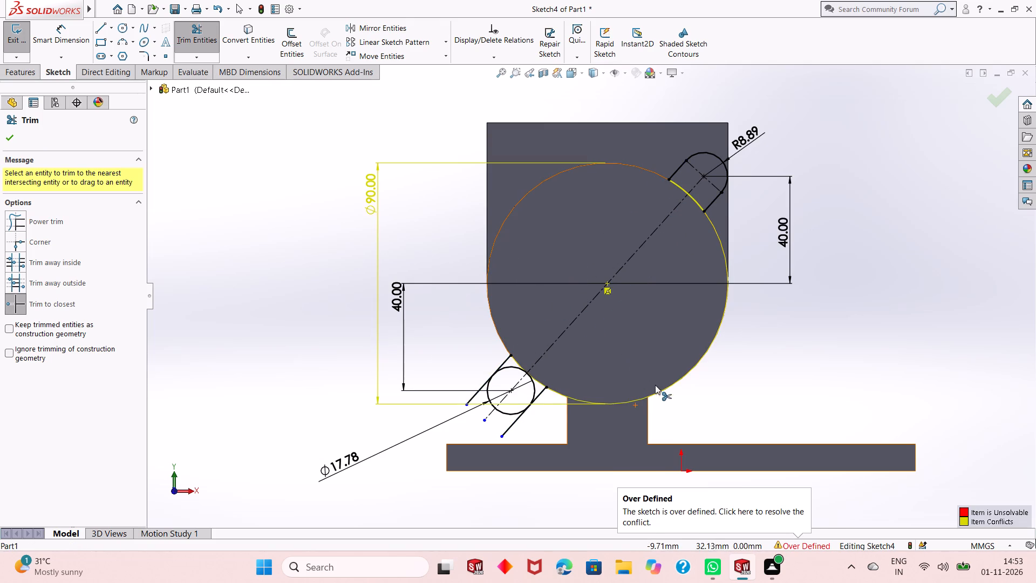
left_click(660, 390)
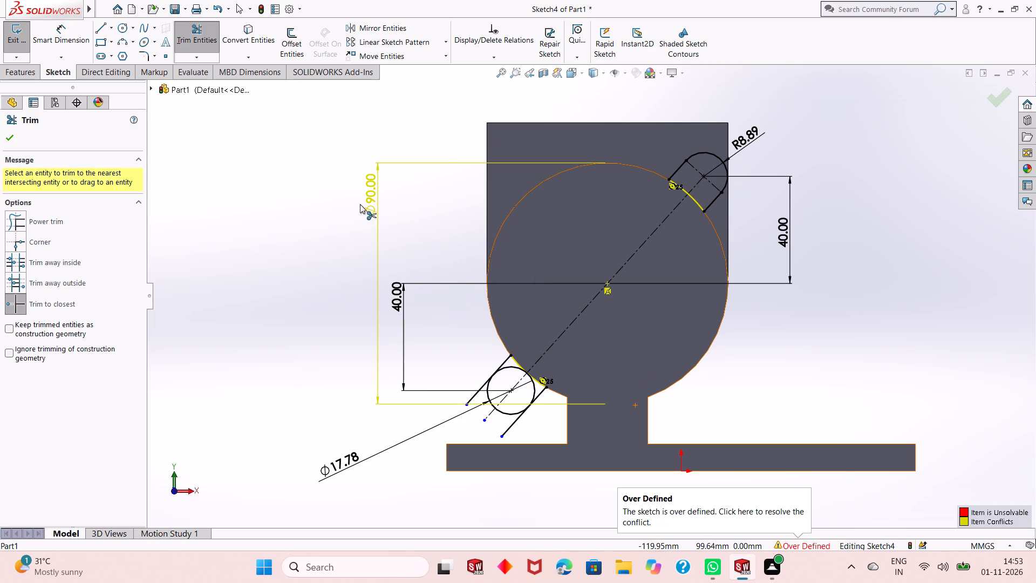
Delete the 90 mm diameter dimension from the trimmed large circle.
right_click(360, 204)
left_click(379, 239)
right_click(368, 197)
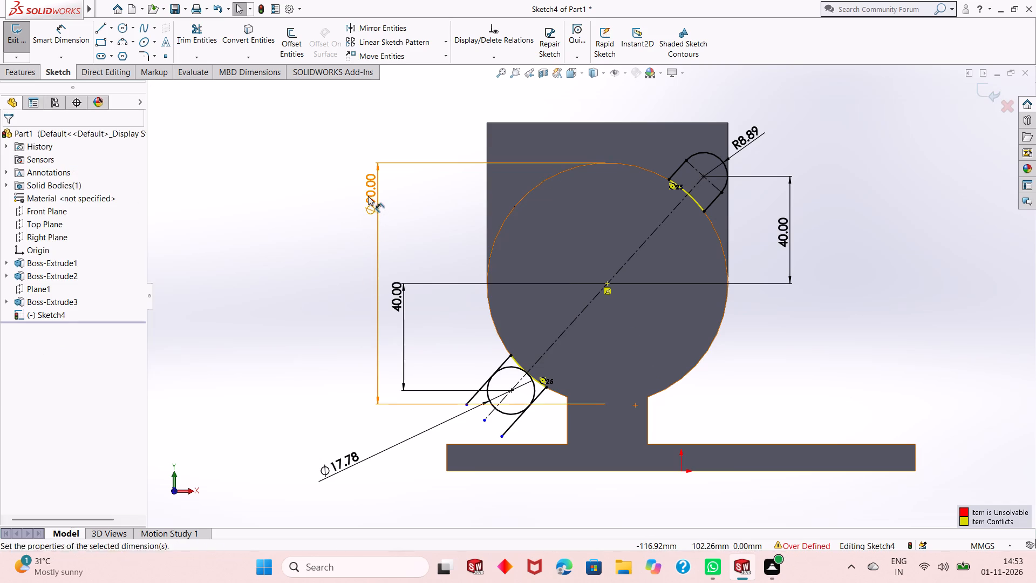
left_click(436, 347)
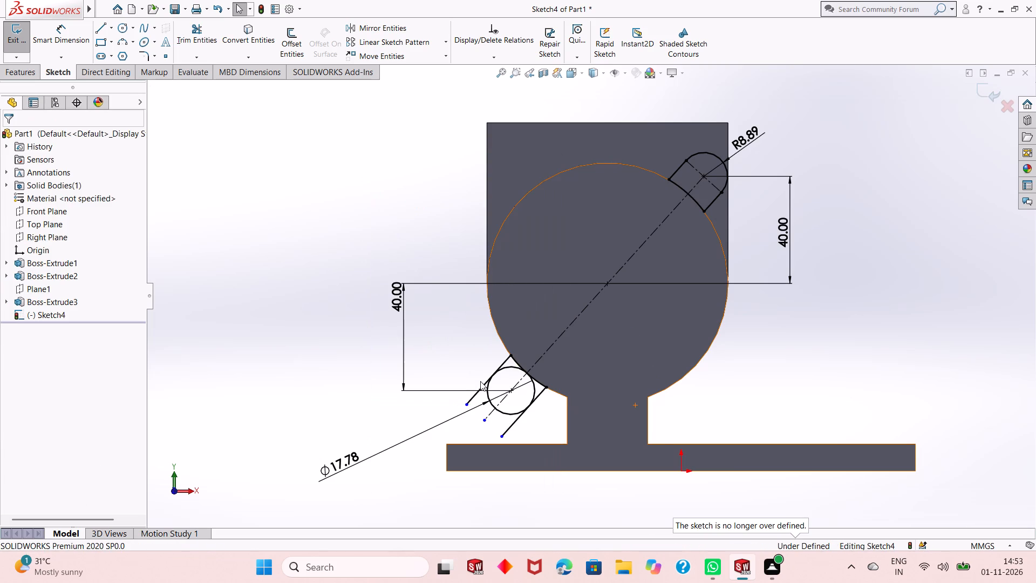
Trim the parallel line ends beyond the small circle and the circle's inner arcs, leaving a rounded end below the cylinder.
scroll(481, 382, "up", 1)
scroll(496, 378, "down", 3)
scroll(579, 400, "down", 2)
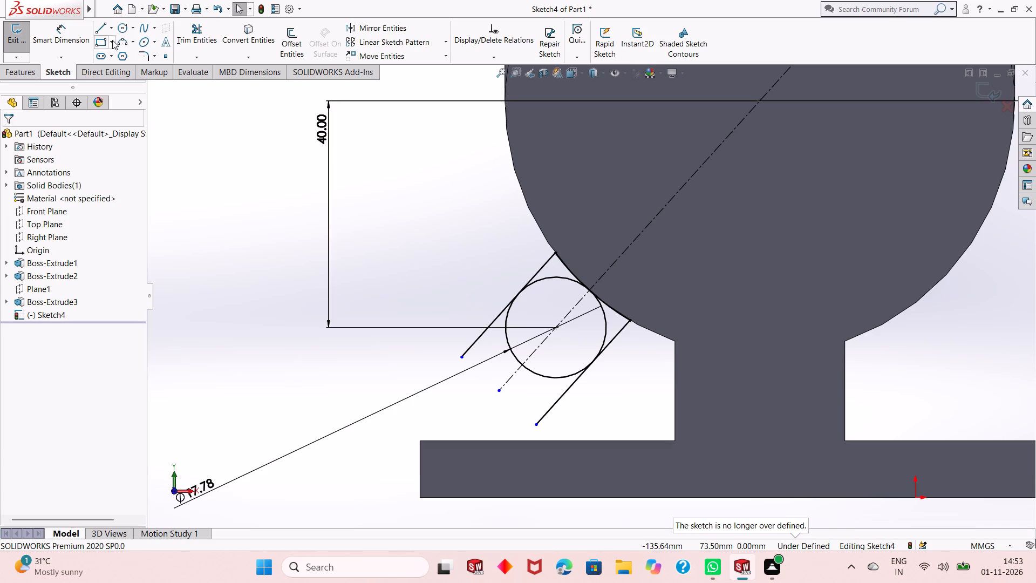
left_click(190, 35)
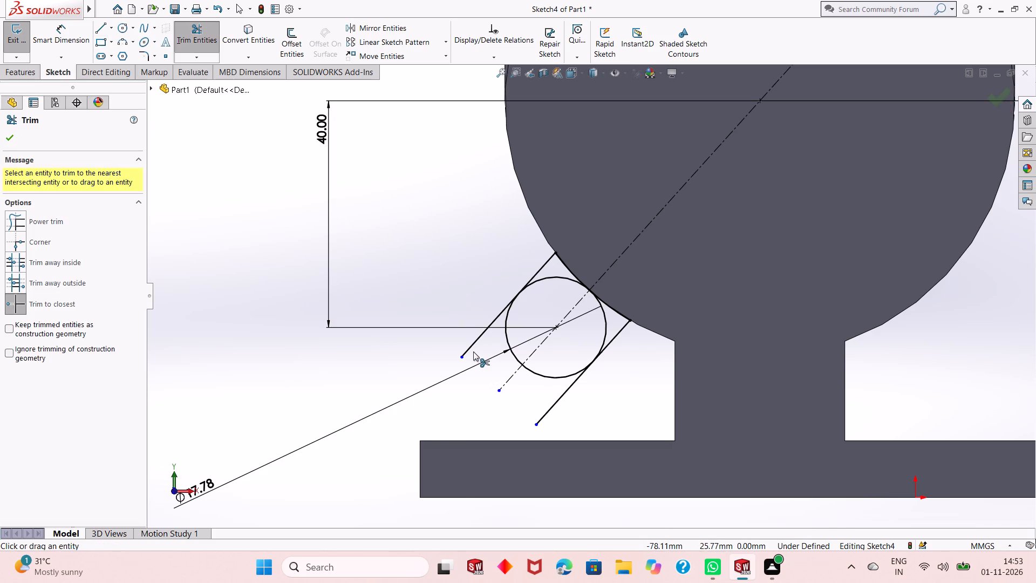
left_click(472, 344)
left_click(544, 416)
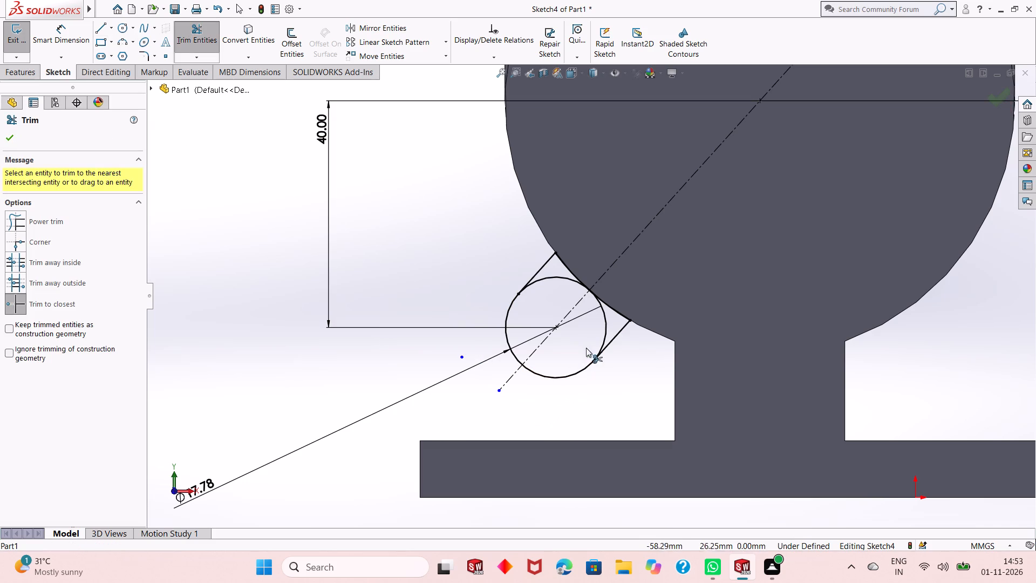
left_click(605, 323)
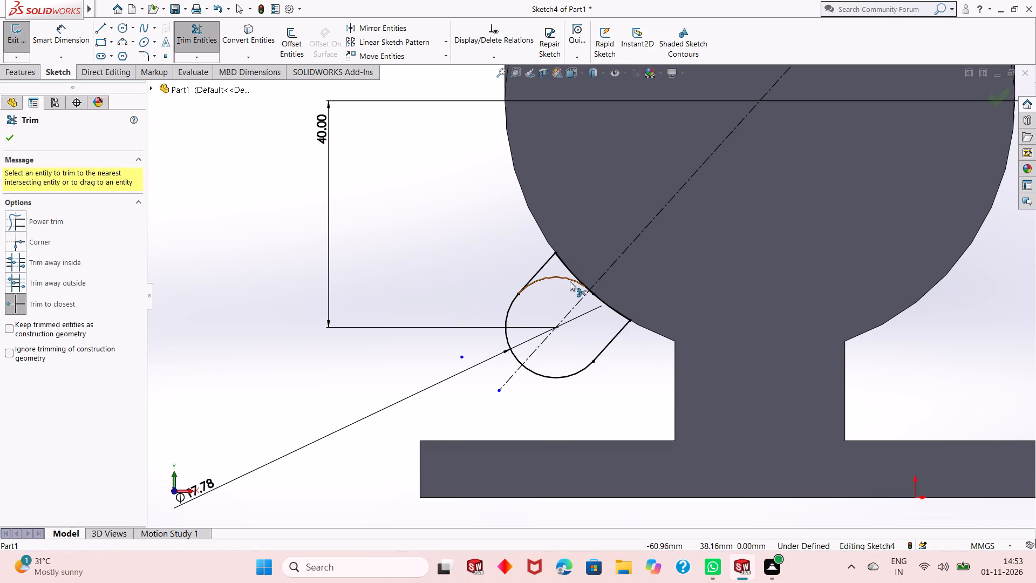
left_click(570, 281)
scroll(583, 290, "down", 8)
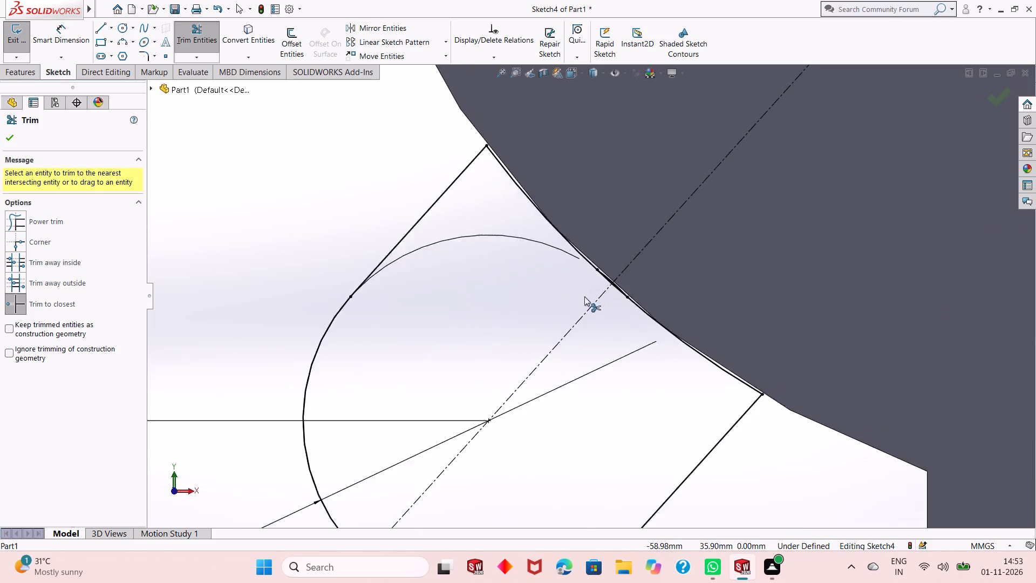
scroll(584, 296, "down", 2)
left_click(642, 279)
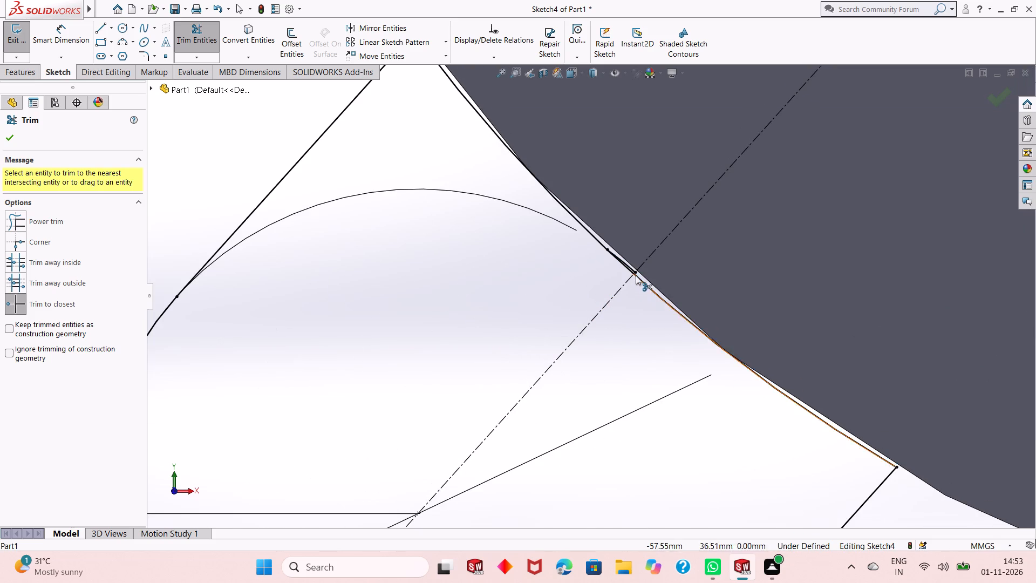
left_click(635, 272)
scroll(622, 342, "up", 9)
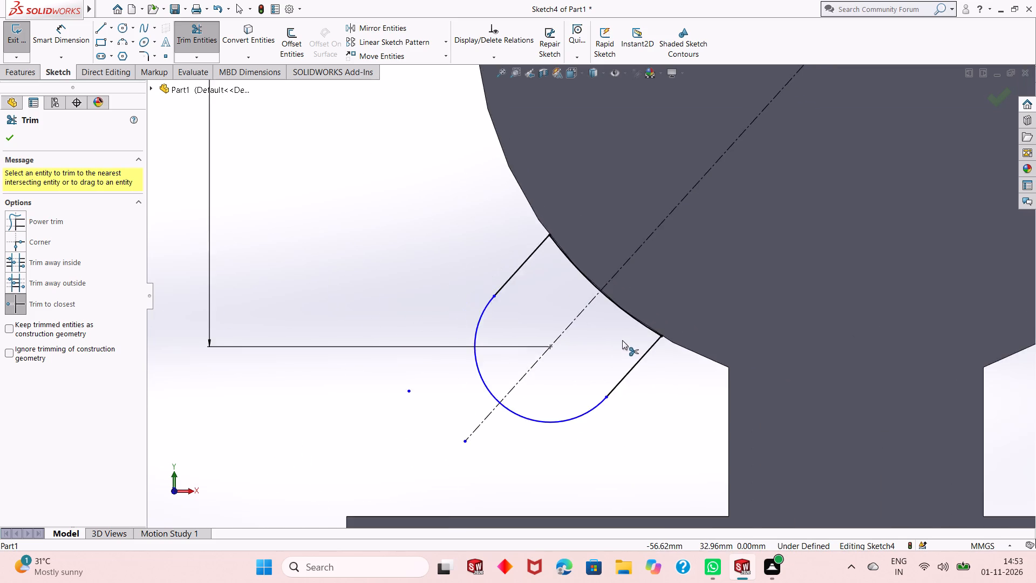
Examine where the upper rounded profile meets the cylinder edge, and the stray point beside the lower rounded profile.
scroll(622, 340, "up", 6)
scroll(746, 141, "down", 6)
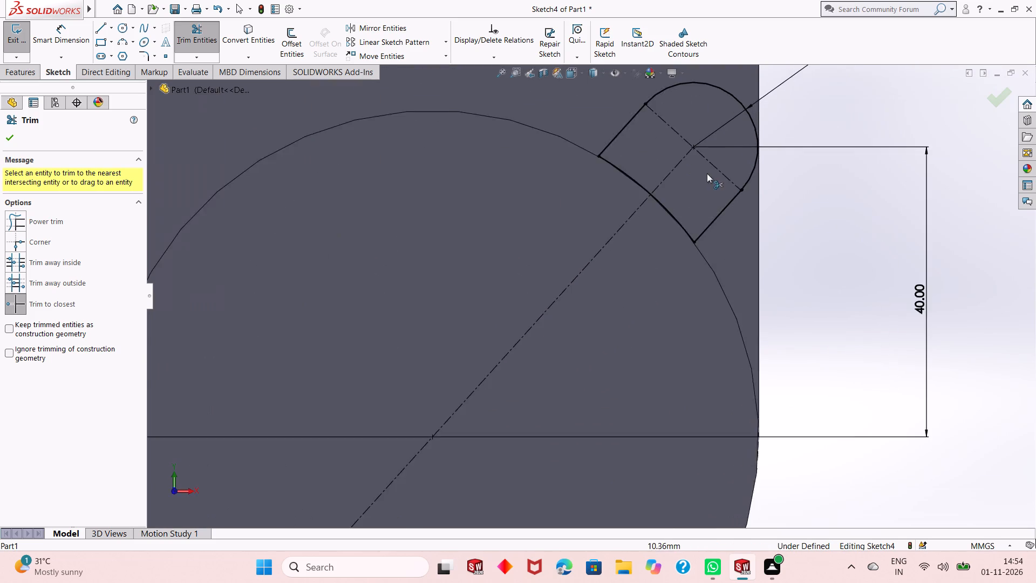
scroll(707, 173, "down", 20)
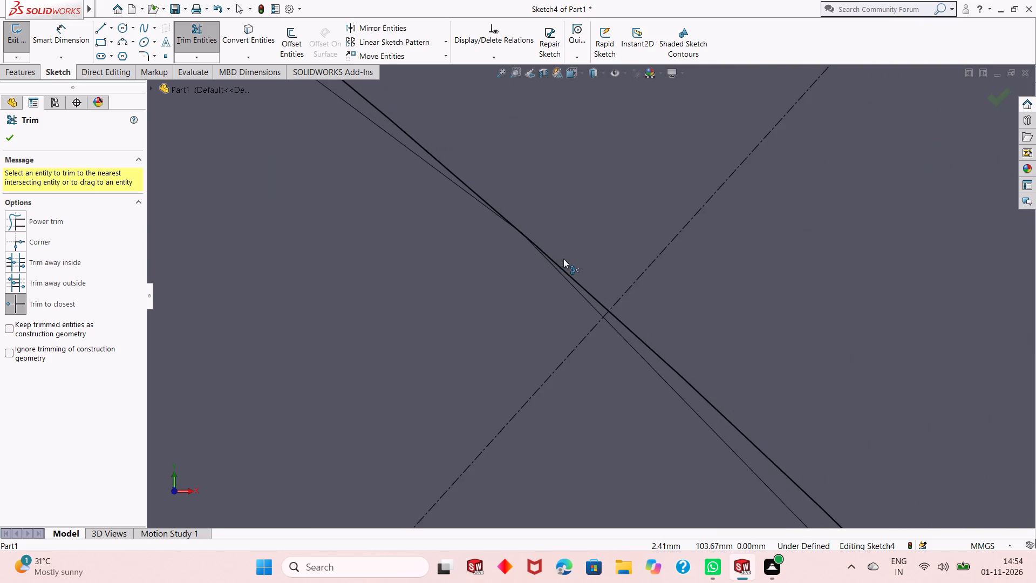
scroll(563, 259, "down", 2)
scroll(565, 267, "up", 20)
scroll(565, 267, "up", 6)
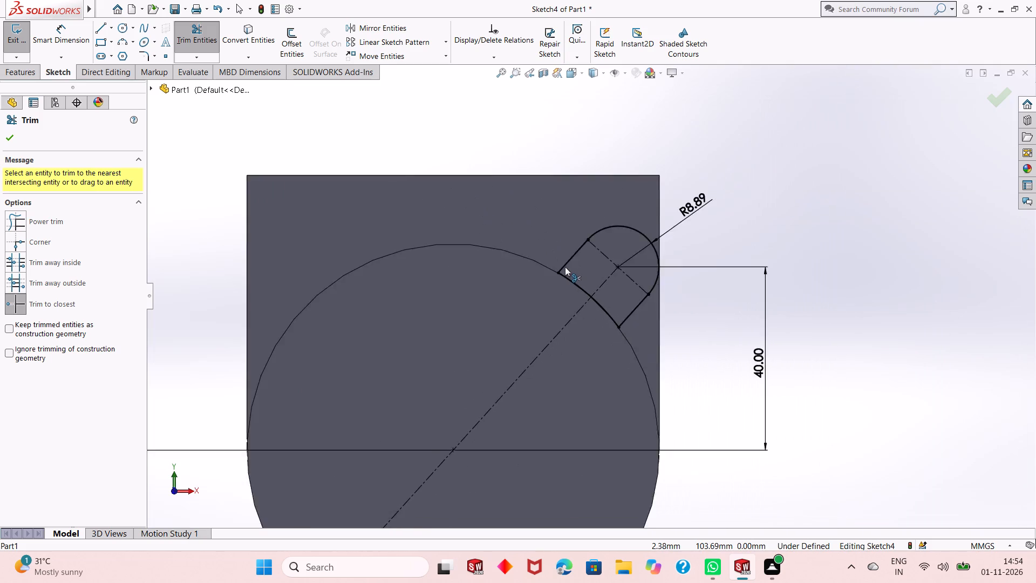
scroll(565, 267, "up", 6)
scroll(495, 431, "down", 6)
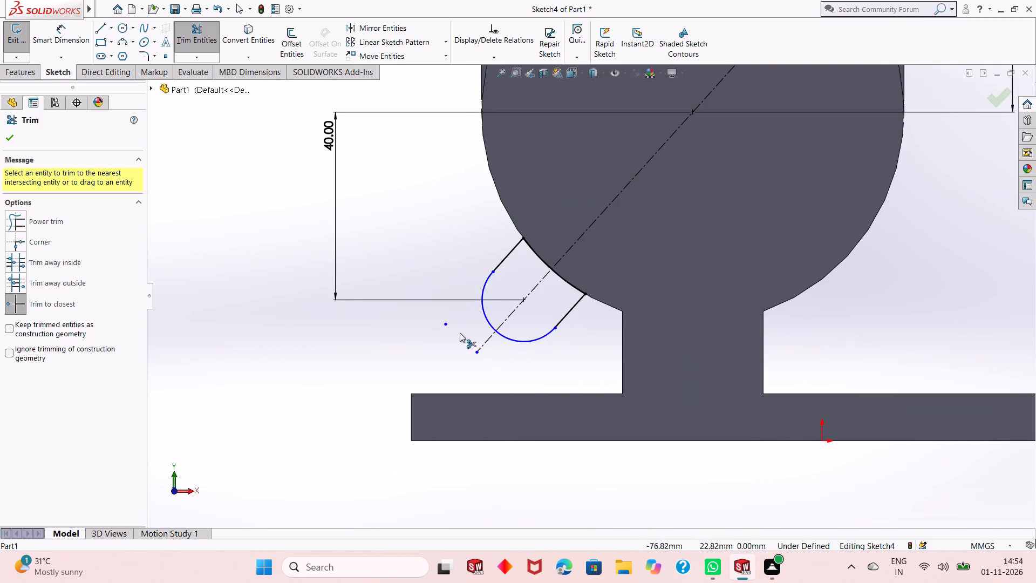
left_click(445, 325)
right_click(424, 280)
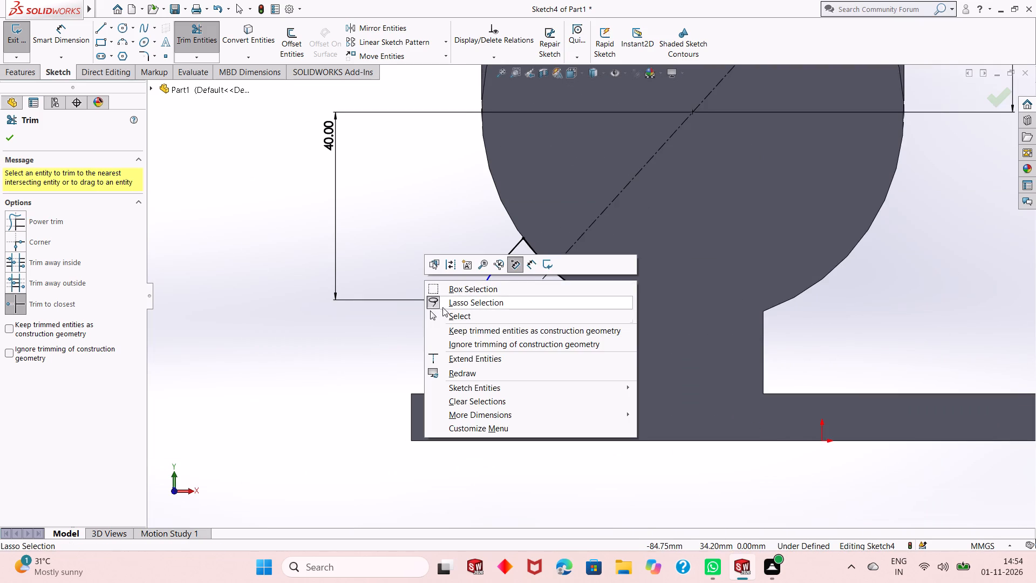
left_click(446, 316)
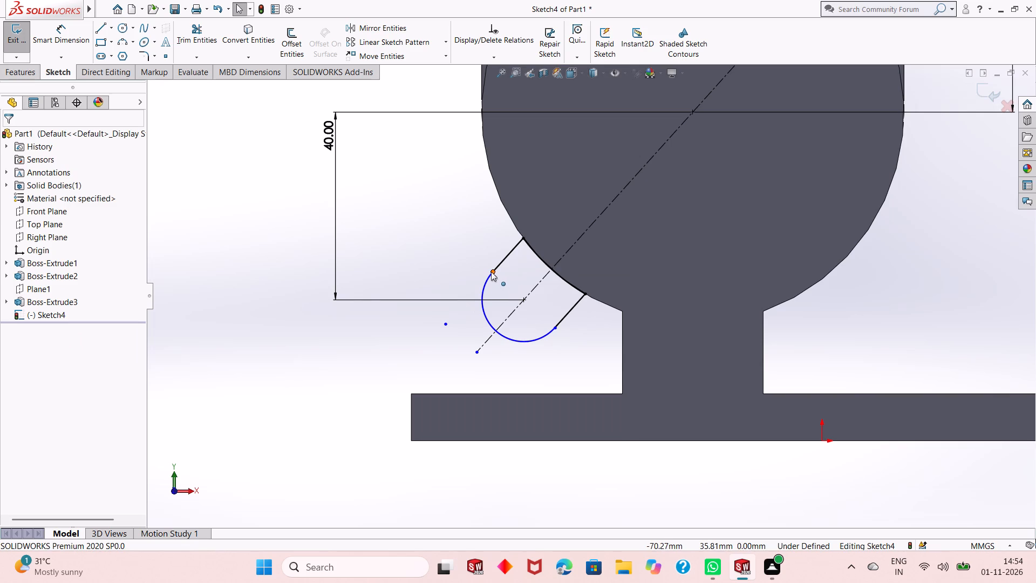
Add a radius dimension to the lower profile's rounded end arc.
left_click(73, 44)
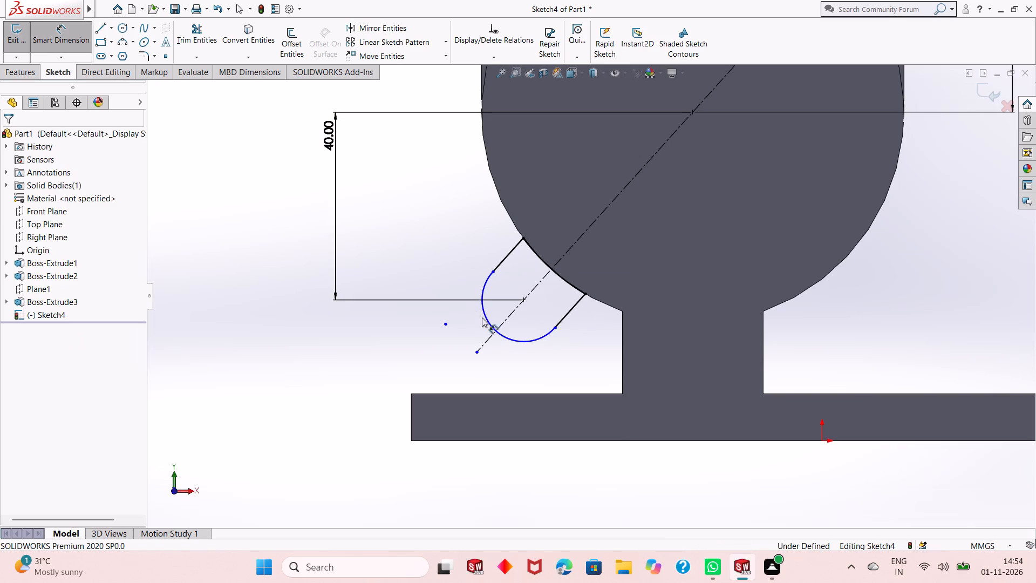
left_click(488, 319)
left_click(413, 360)
key("Return")
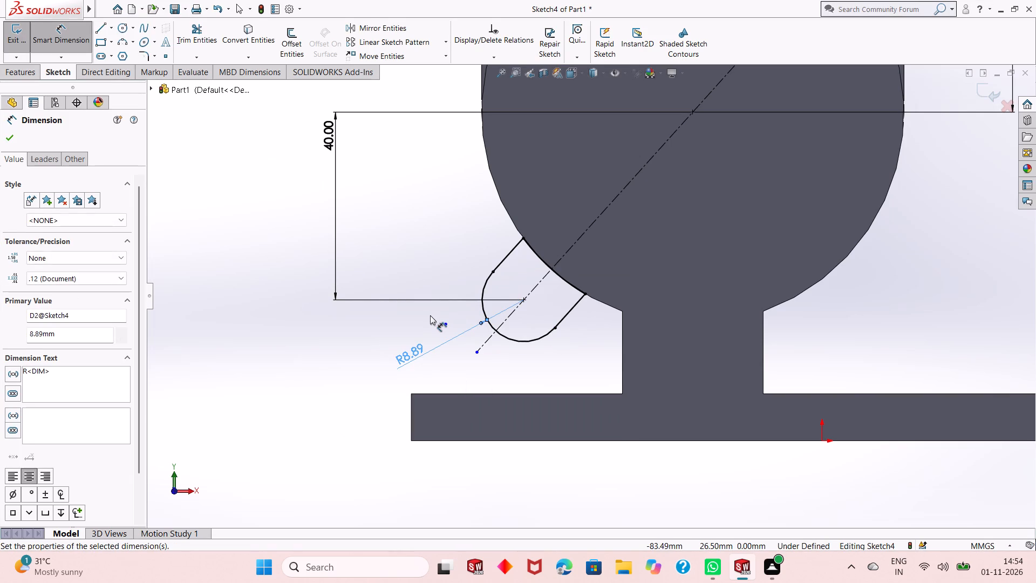
right_click(430, 315)
left_click(453, 349)
Select the stray sketch point beside the lower rounded profile.
scroll(587, 352, "up", 3)
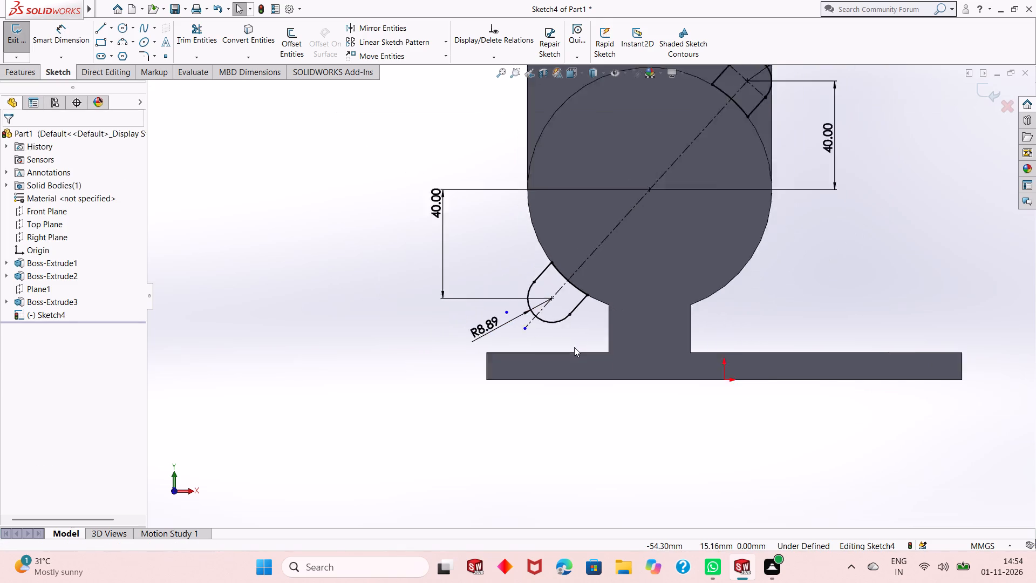
scroll(574, 347, "up", 3)
scroll(554, 297, "down", 2)
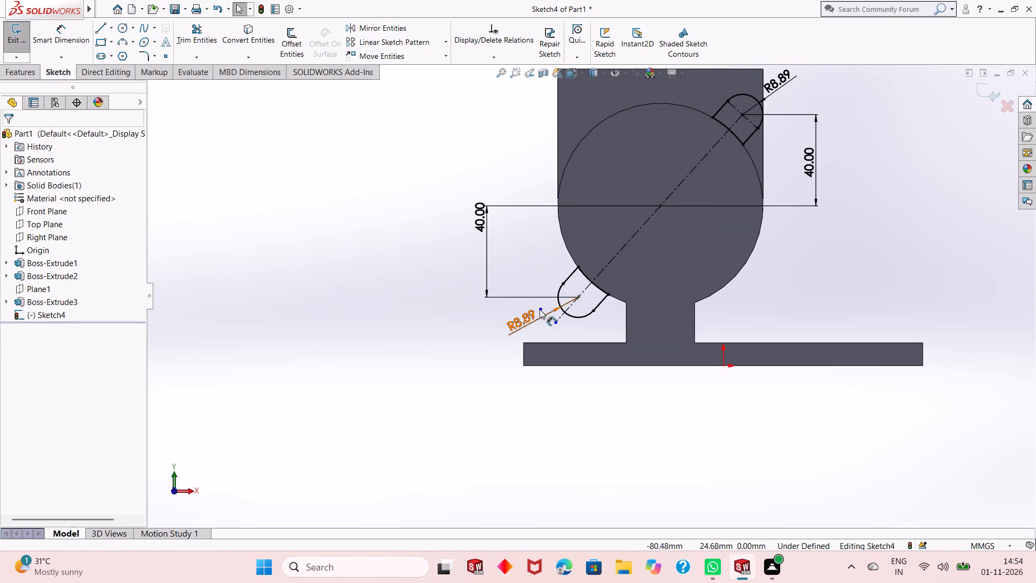
scroll(548, 326, "down", 2)
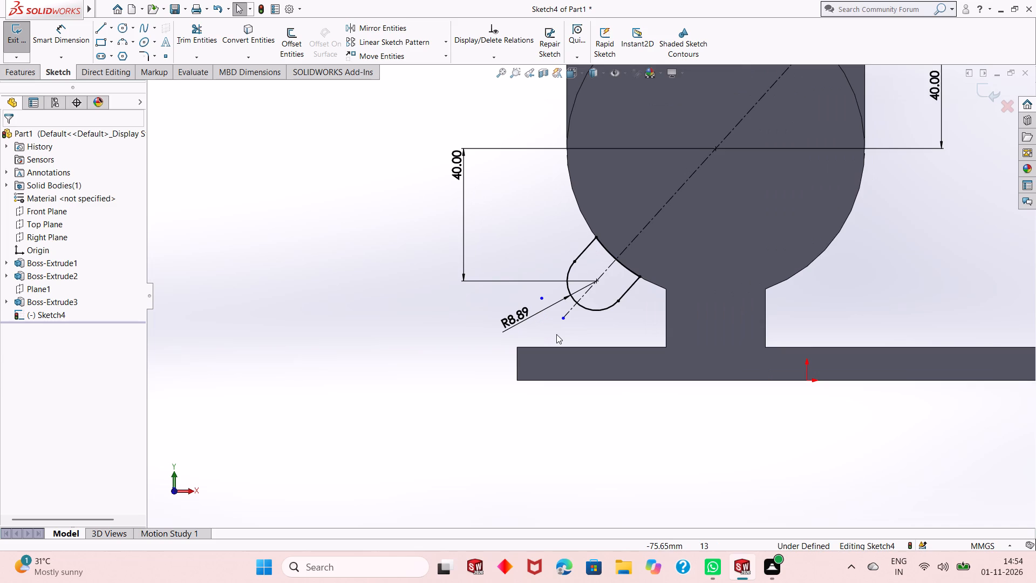
scroll(558, 334, "up", 2)
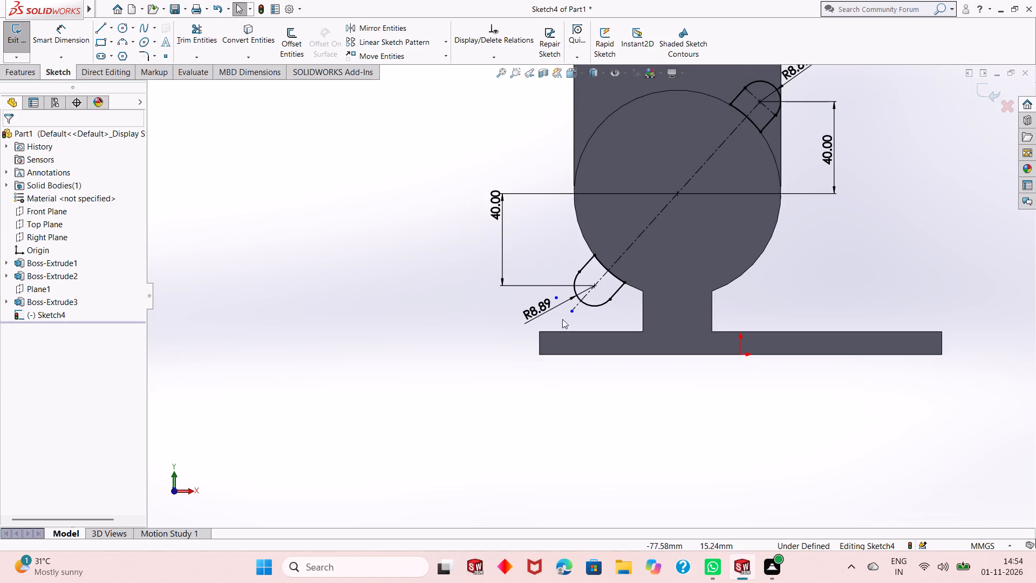
scroll(556, 297, "down", 5)
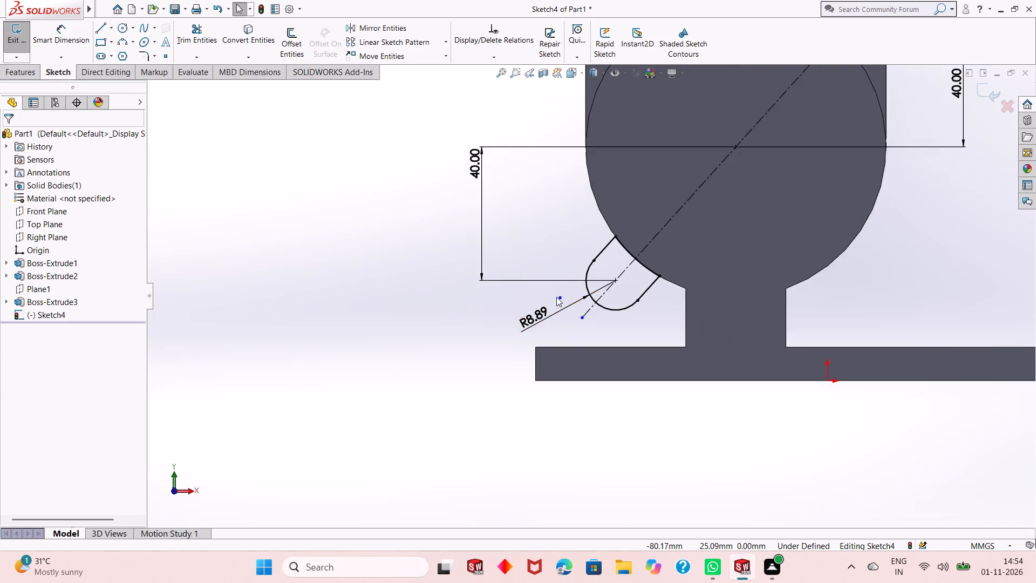
scroll(556, 297, "down", 2)
left_click(578, 297)
double_click(577, 297)
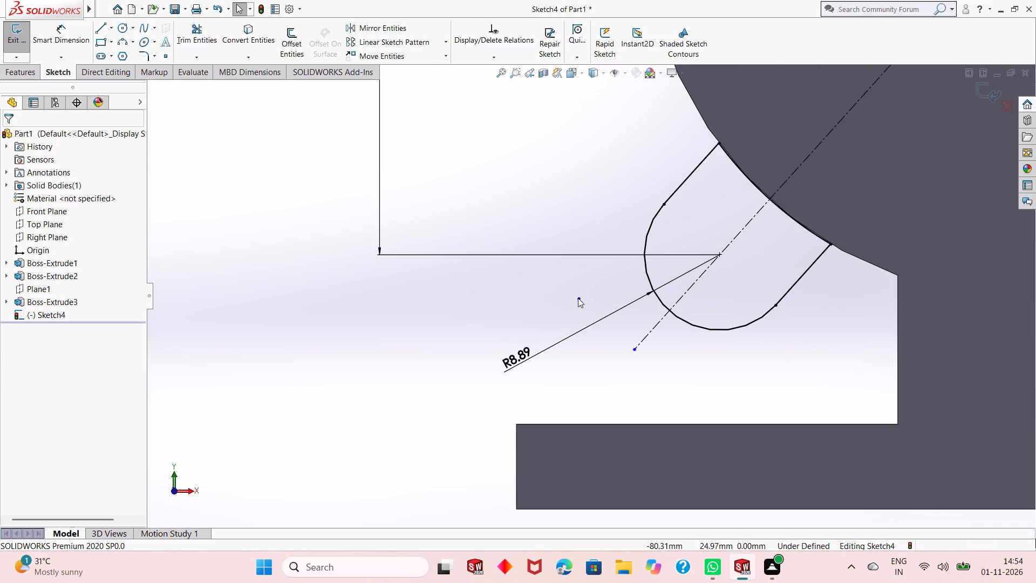
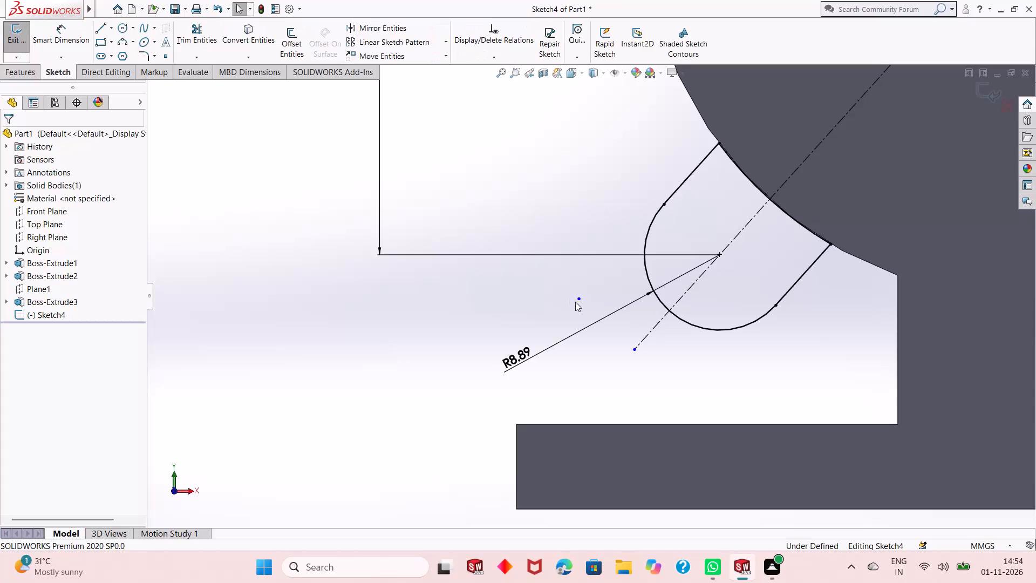
Undo the lower profile's radius dimension and trims, back to the full circle between two untrimmed parallel lines.
scroll(575, 302, "up", 2)
key("z")
key("ctrl+z")
key("ctrl+z")
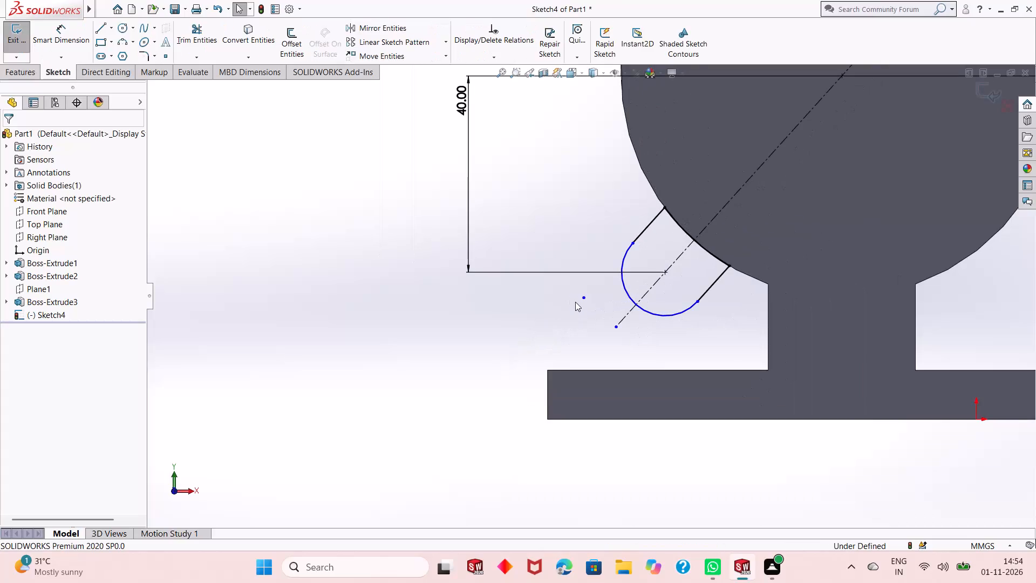
key("ctrl+z")
key("ctrl+z")
key("ctrl+z")
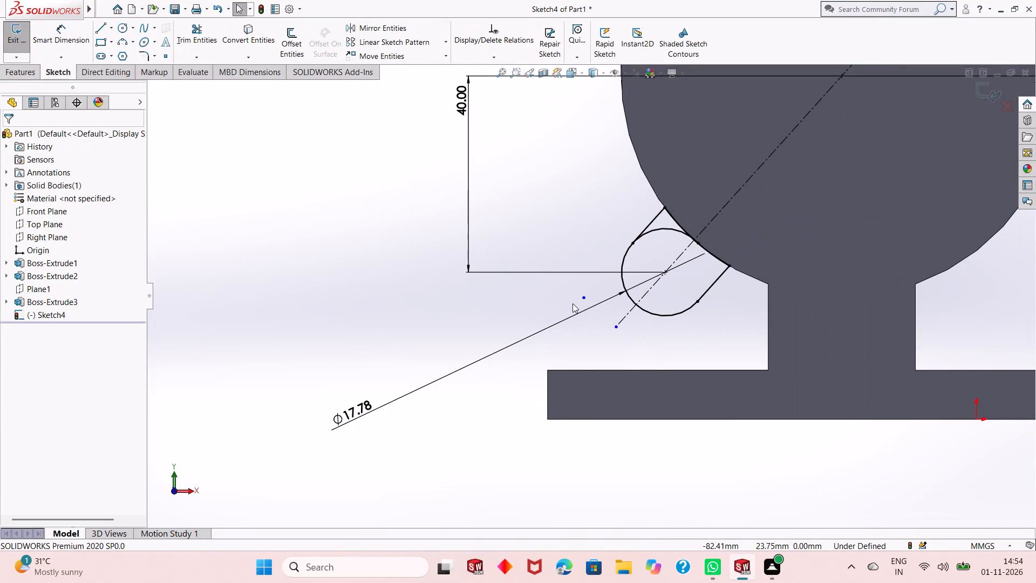
key("ctrl+z")
key("ctrl+z")
key("ctrl+z")
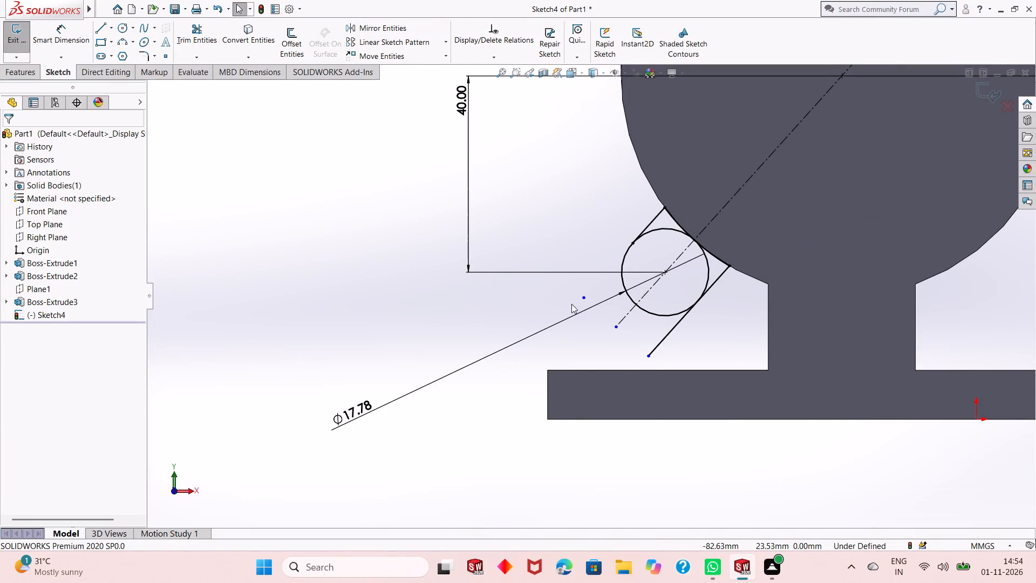
Trim the parallel line ends beyond the lower small circle and the circle's inner arcs, including the sliver at the cylinder edge.
left_click(195, 44)
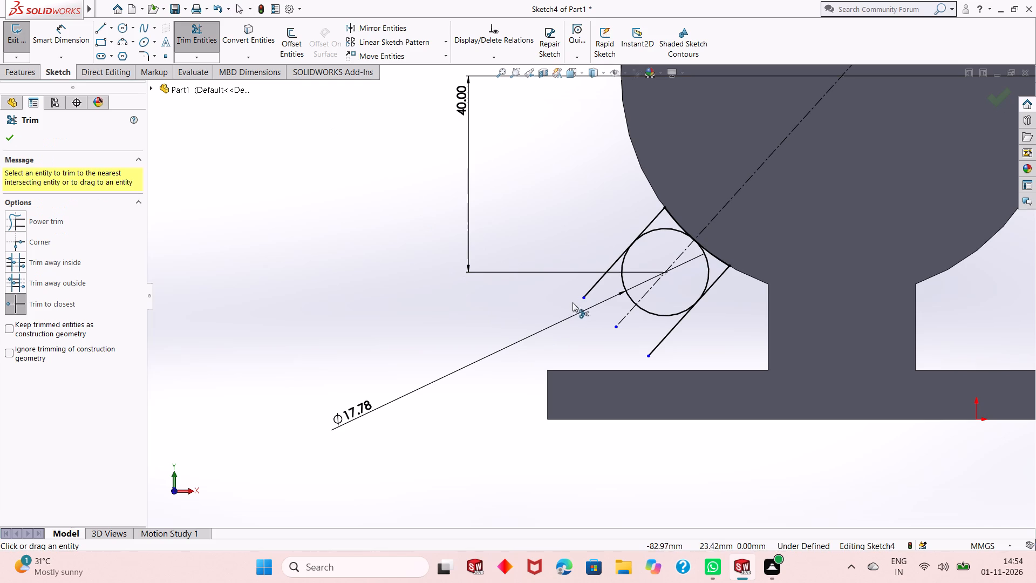
left_click(585, 299)
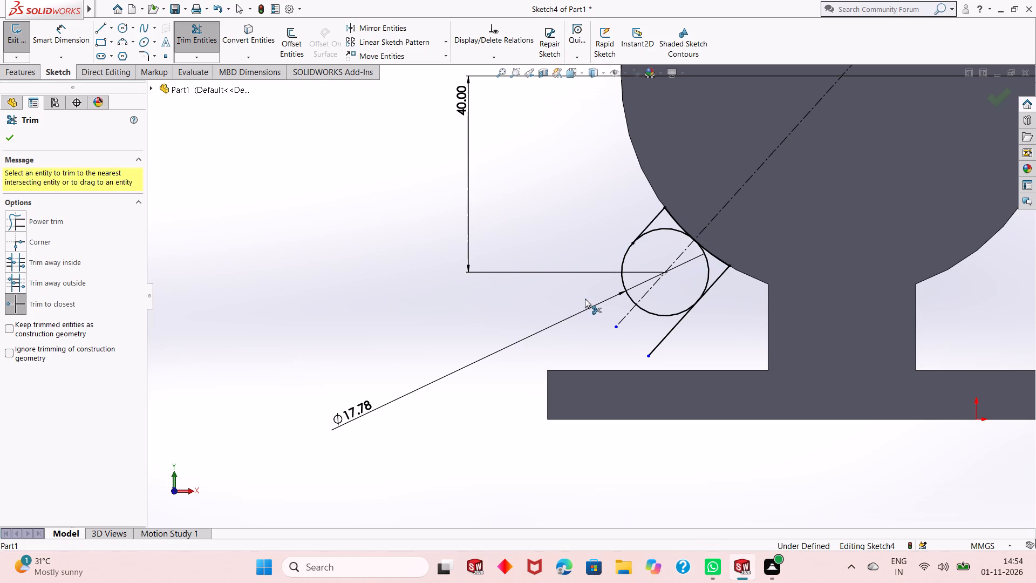
left_click(648, 358)
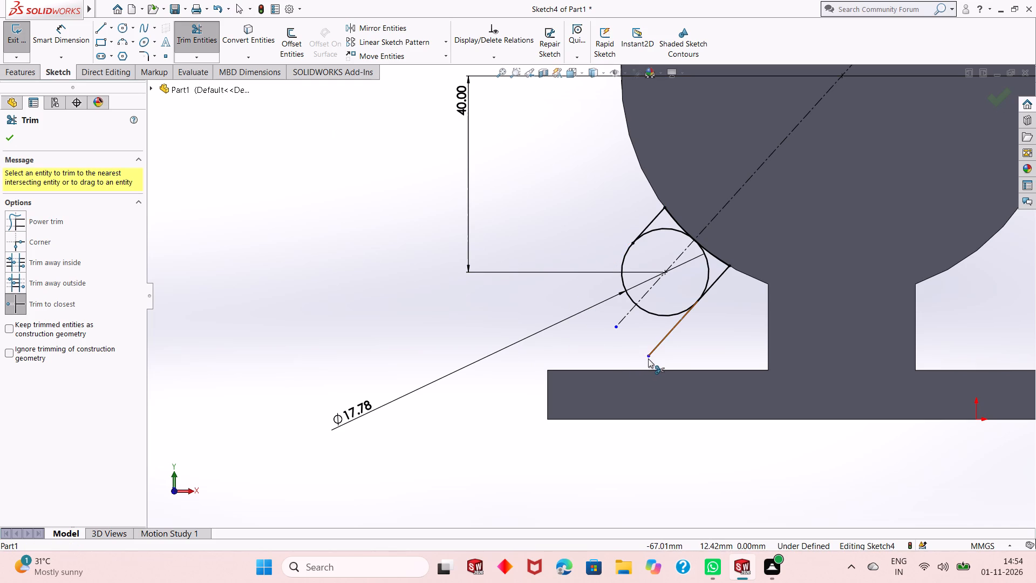
left_click(667, 232)
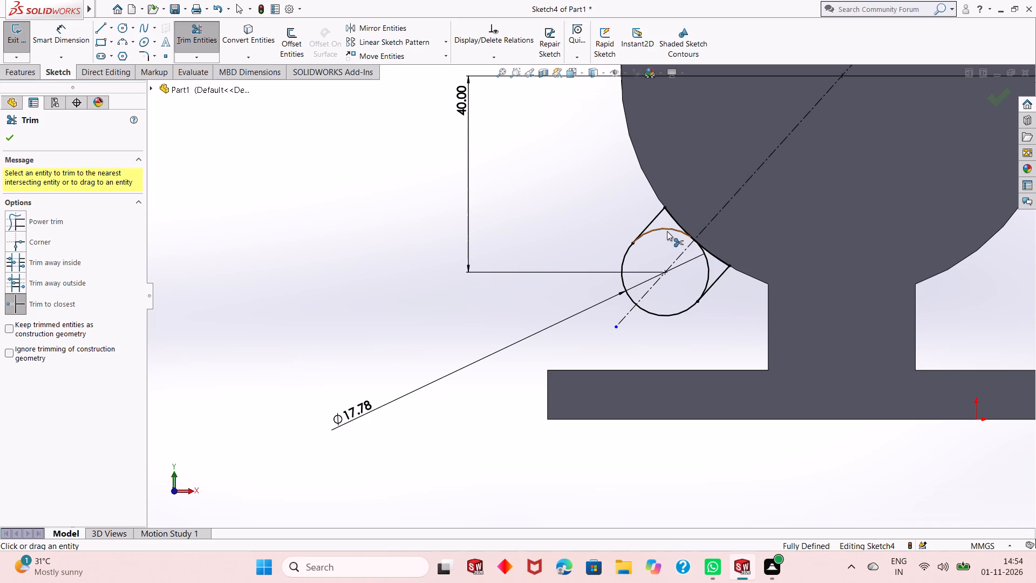
left_click(667, 232)
left_click(709, 277)
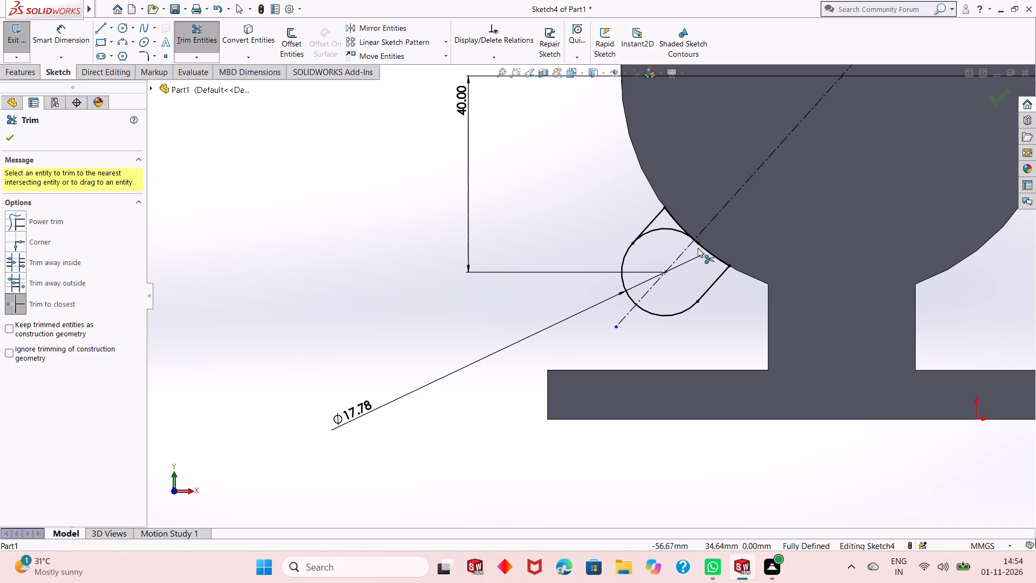
left_click(674, 232)
scroll(689, 240, "down", 5)
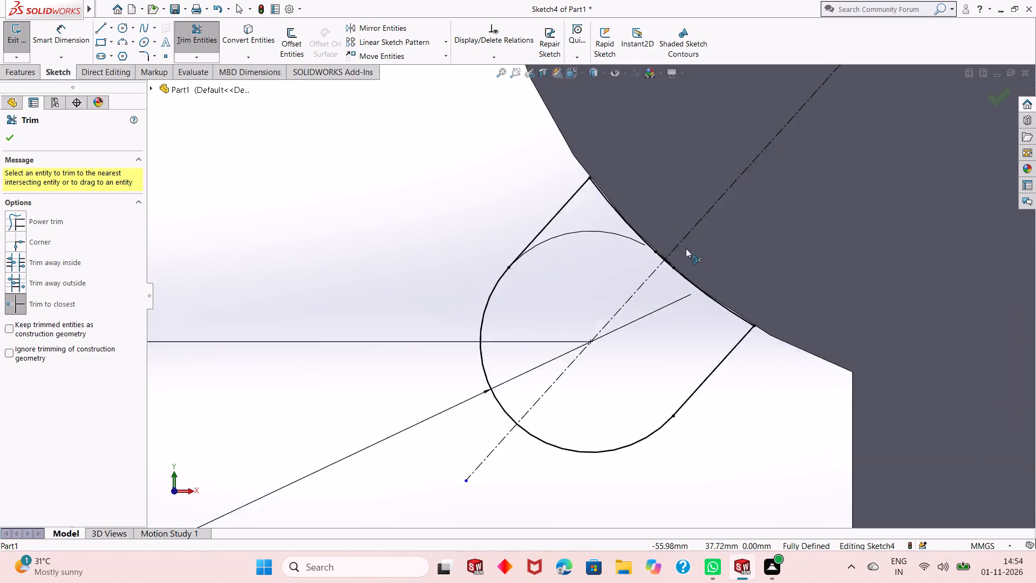
scroll(686, 248, "down", 11)
scroll(723, 314, "up", 2)
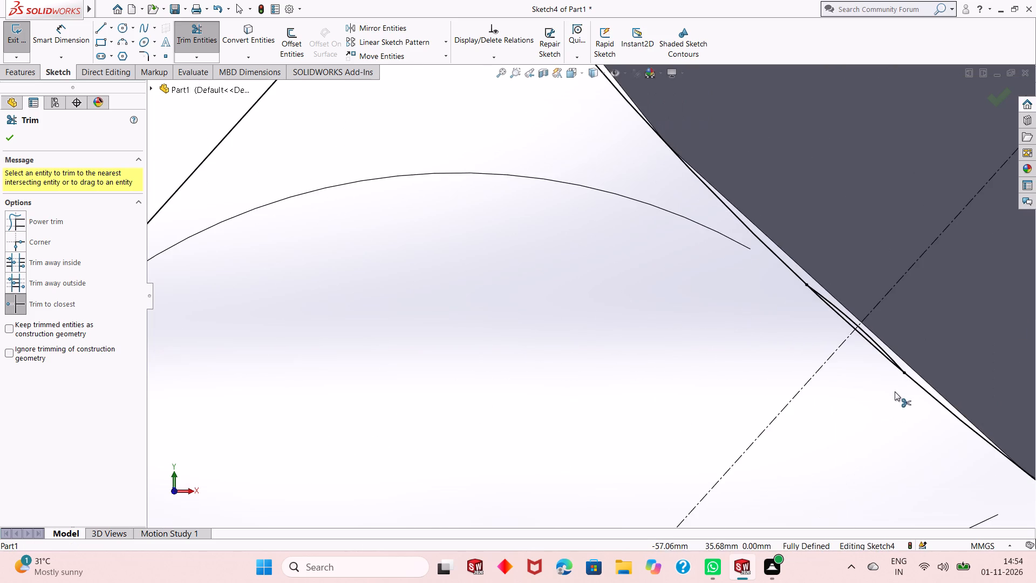
scroll(896, 392, "down", 4)
left_click(800, 288)
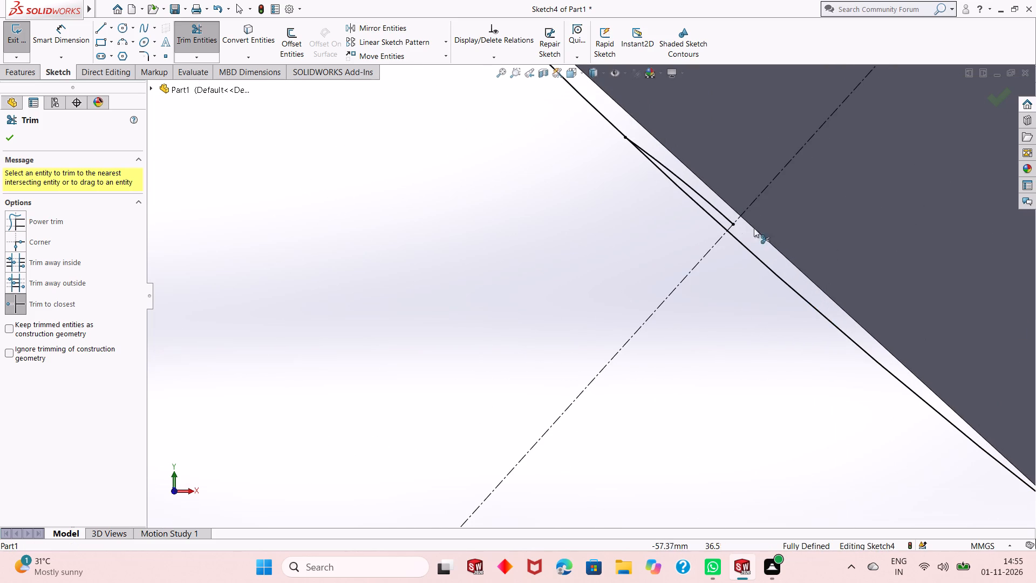
left_click(728, 219)
scroll(704, 279, "up", 8)
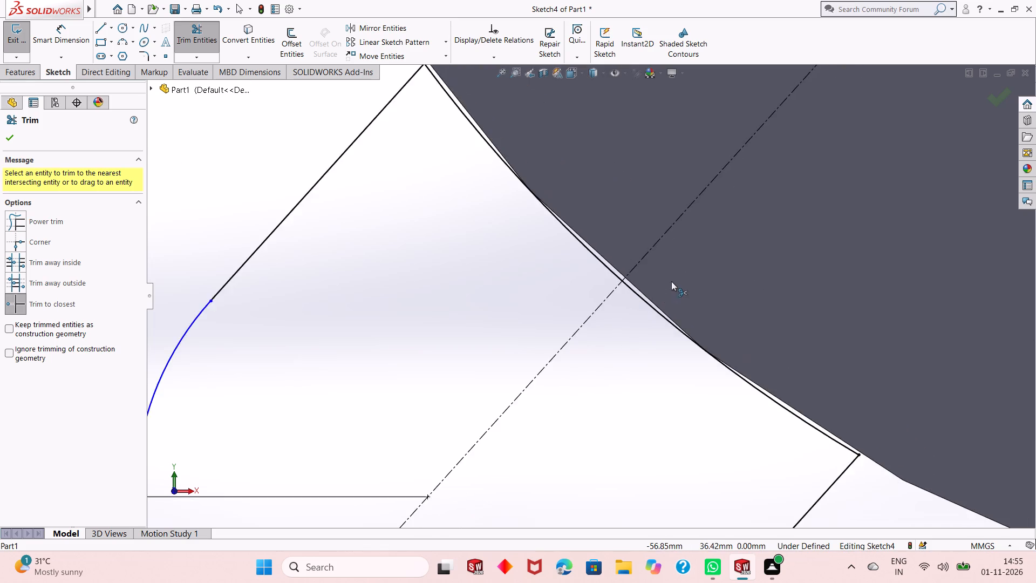
scroll(671, 281, "up", 9)
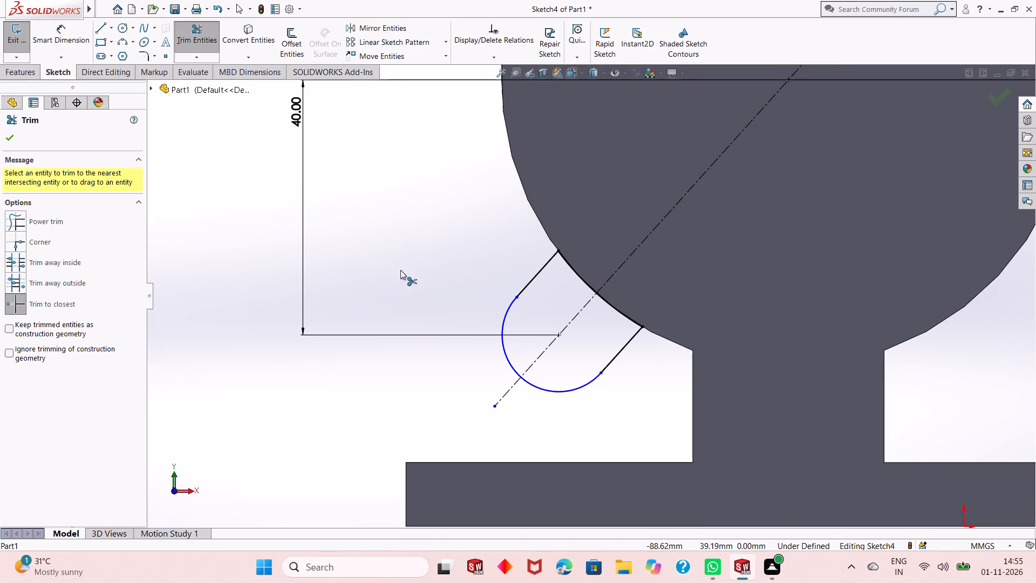
right_click(351, 228)
left_click(363, 263)
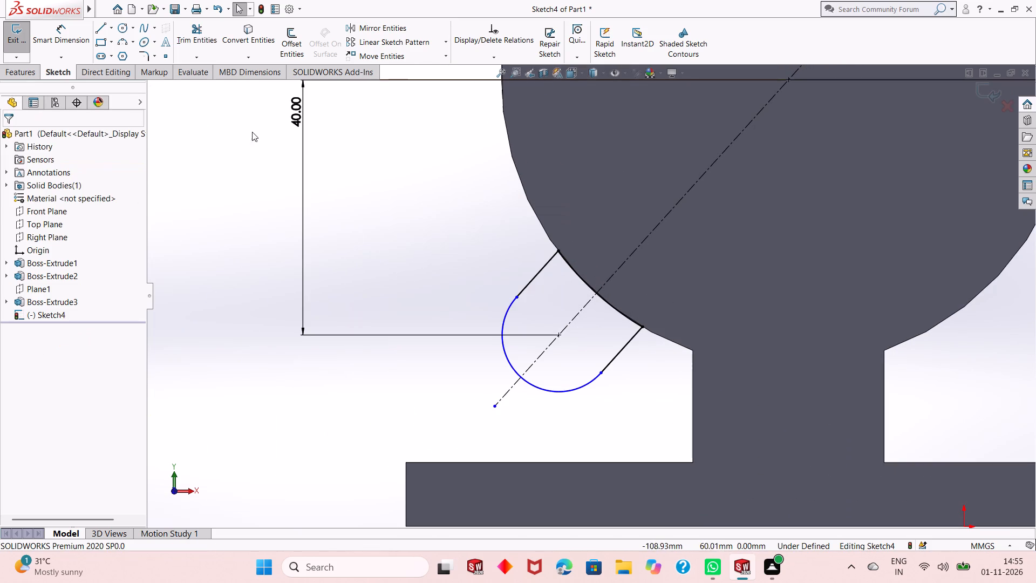
Add an 8.89 mm radius dimension to the lower profile's rounded end arc.
left_click(61, 34)
left_click(508, 361)
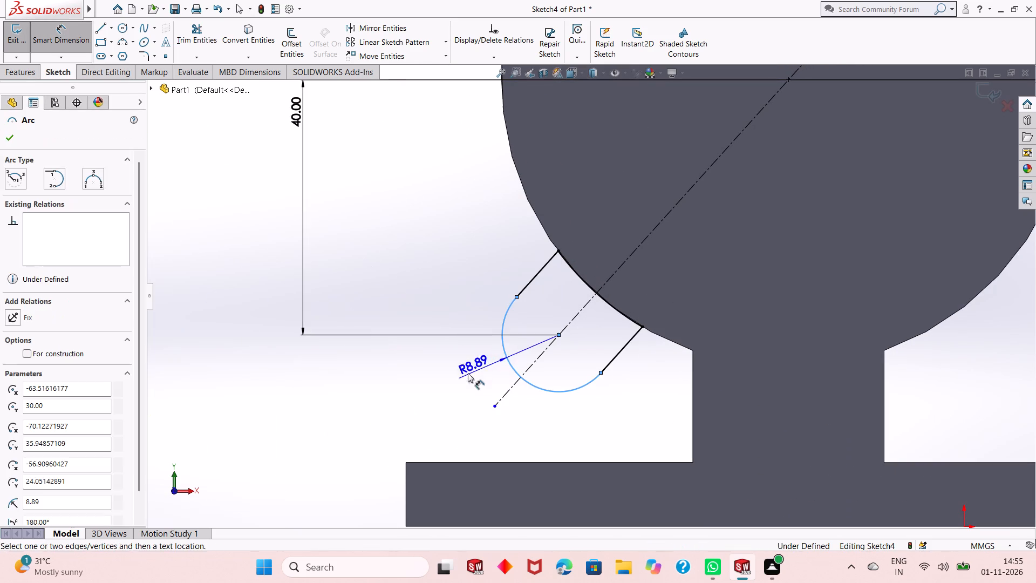
left_click(416, 382)
key("Return")
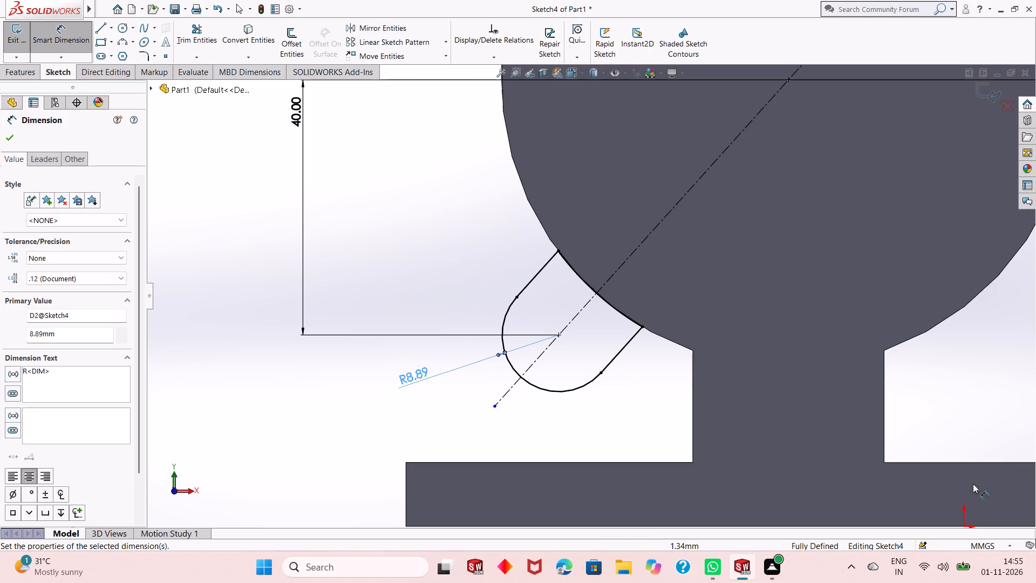
right_click(371, 226)
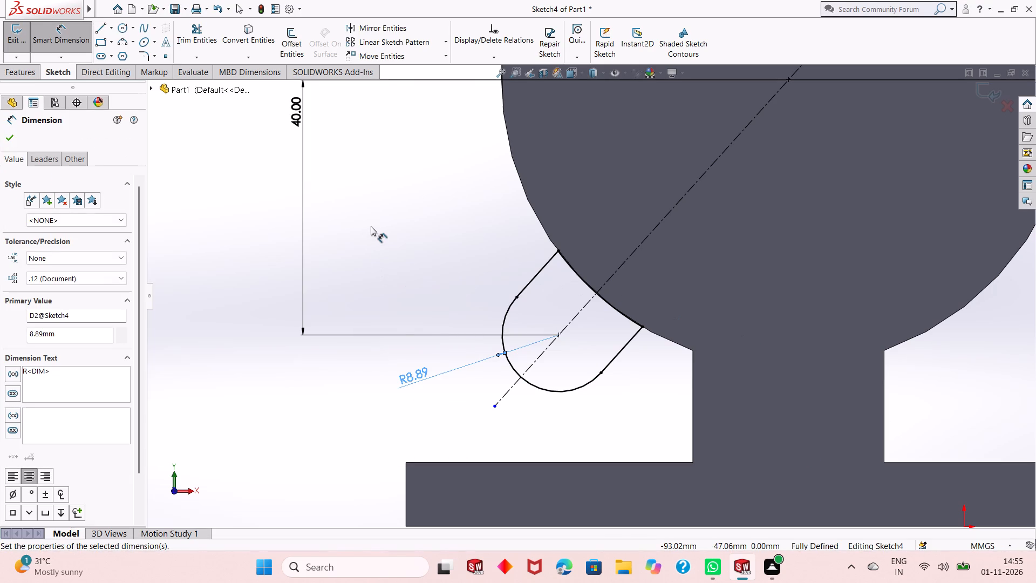
left_click(391, 260)
Start a blind boss extrusion with reversed direction, using the lower and upper rounded lug regions as contours.
scroll(420, 330, "up", 4)
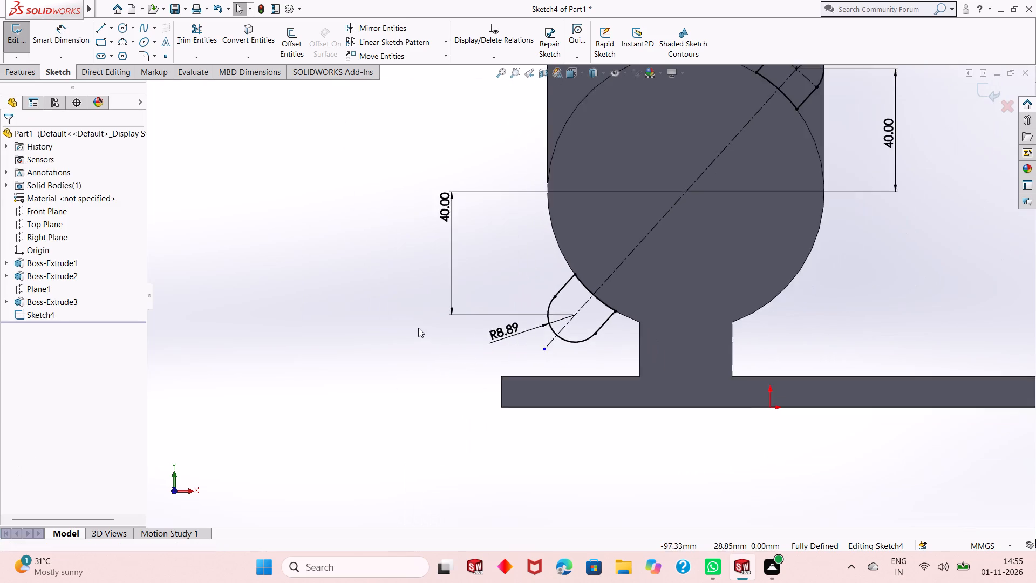
scroll(418, 328, "up", 2)
middle_click_drag(438, 296, 466, 303)
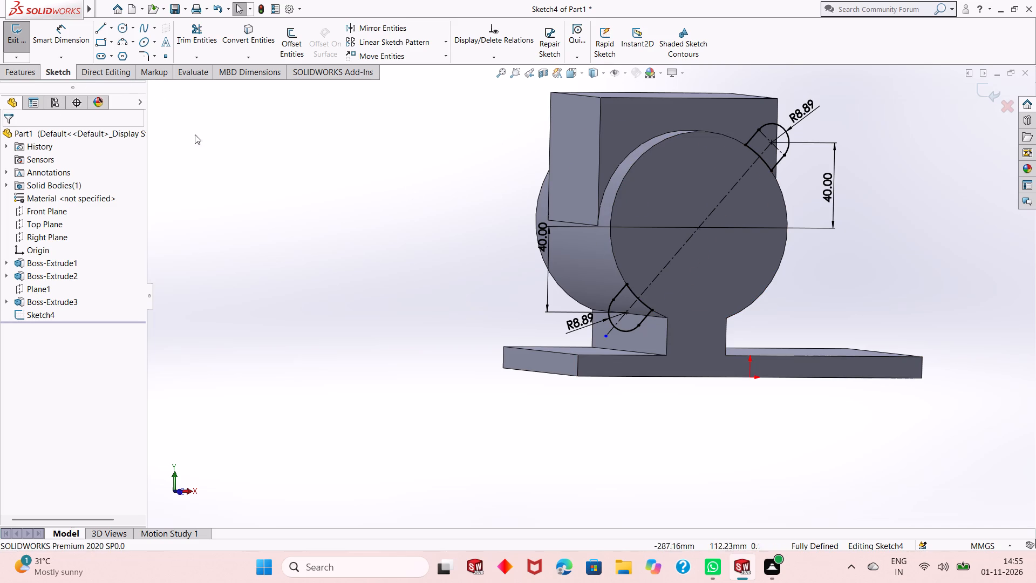
left_click(33, 70)
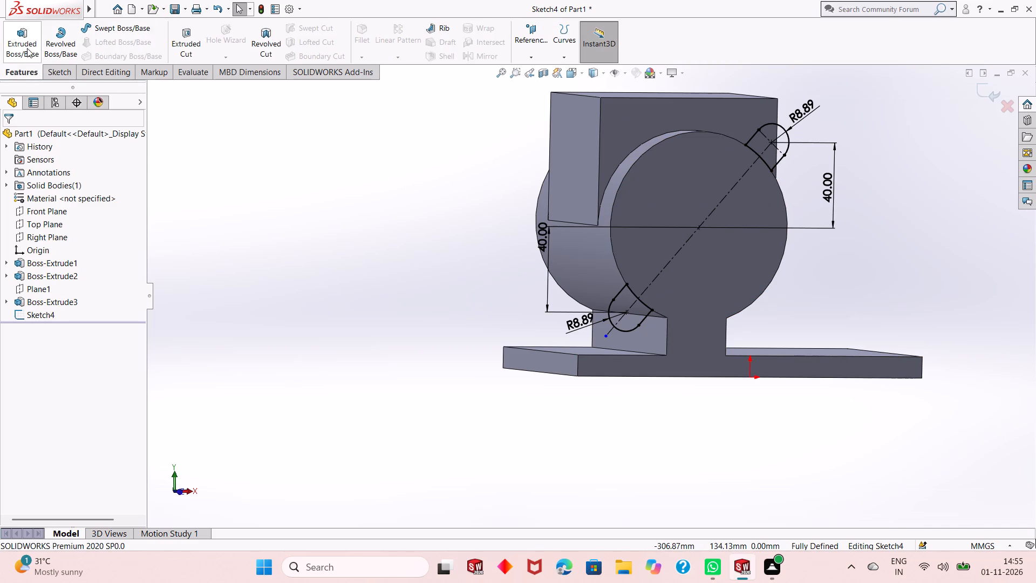
left_click(27, 48)
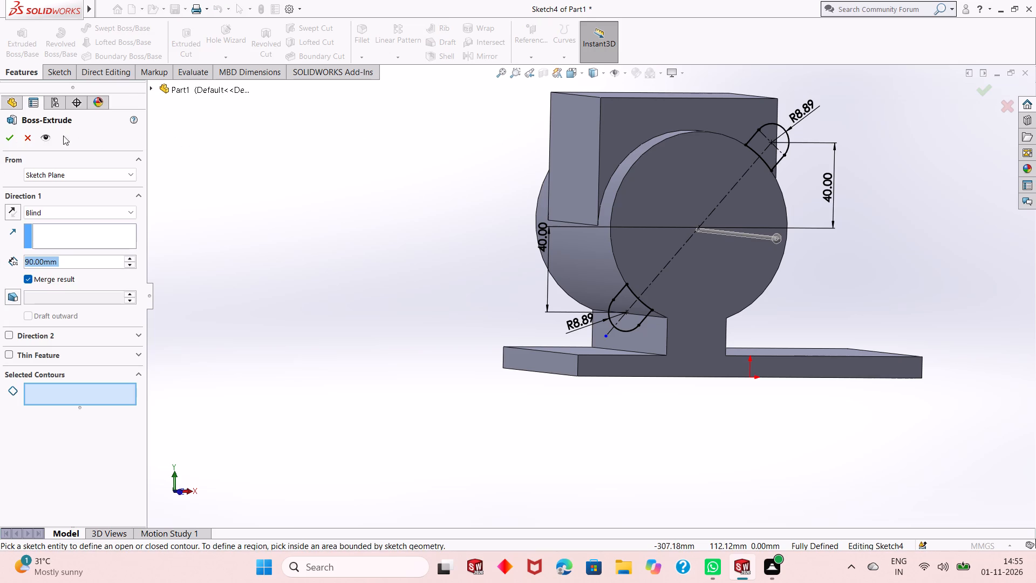
left_click(15, 211)
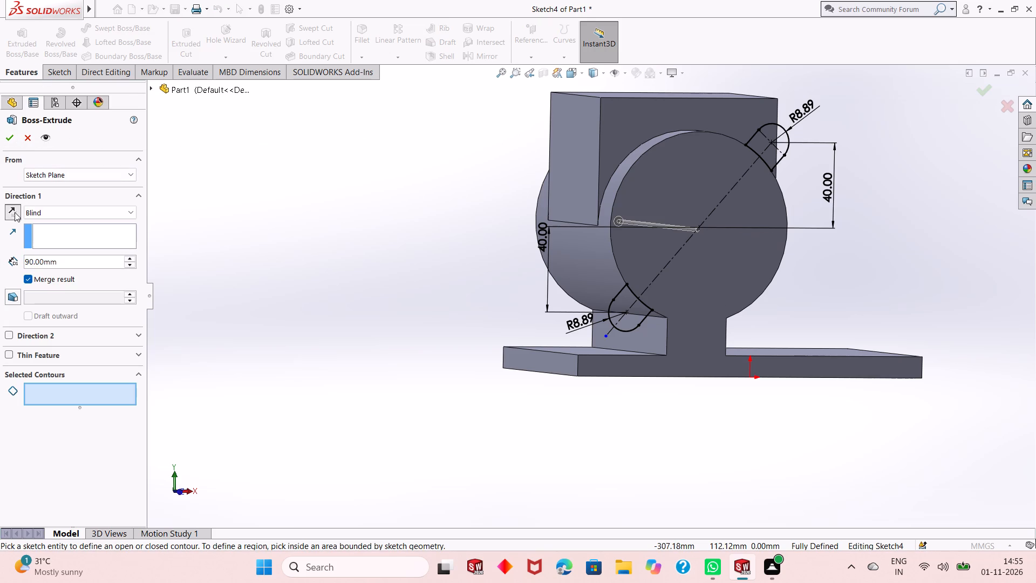
left_click(631, 321)
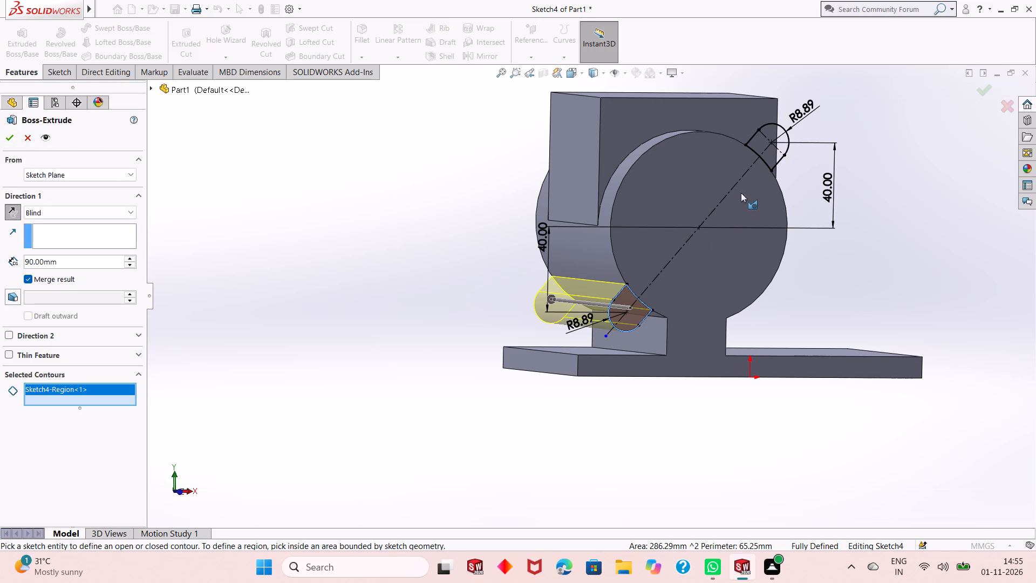
left_click(782, 138)
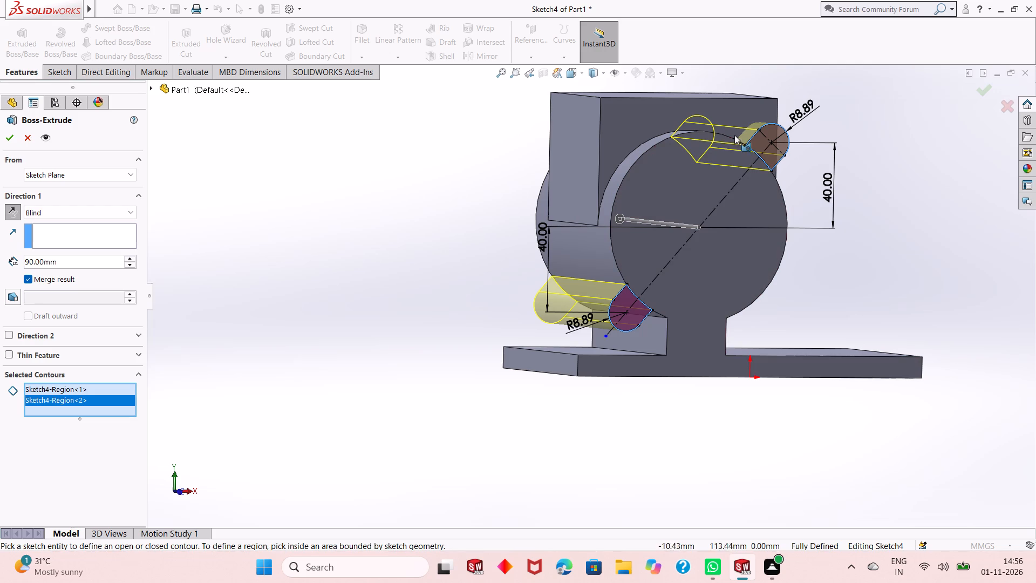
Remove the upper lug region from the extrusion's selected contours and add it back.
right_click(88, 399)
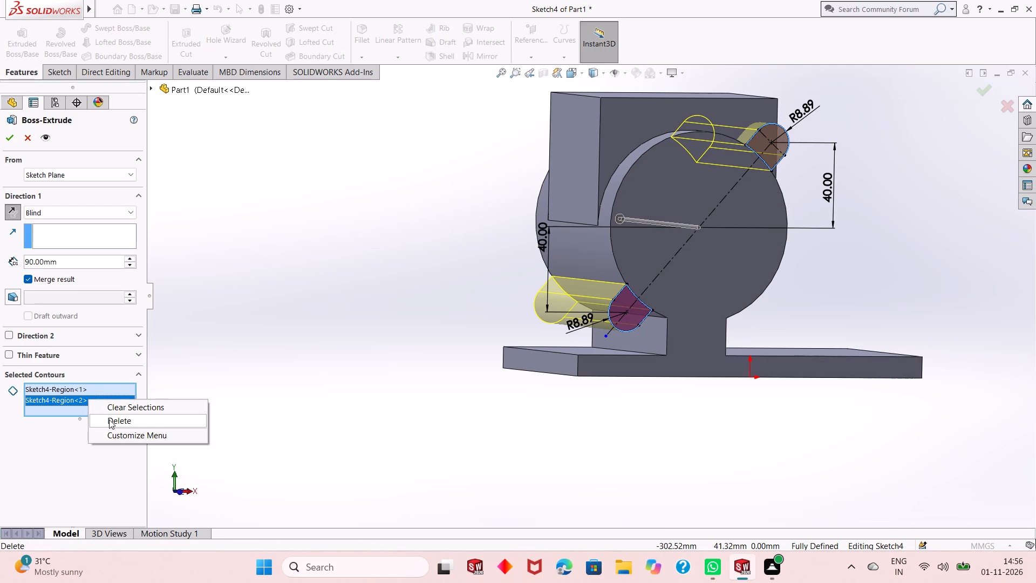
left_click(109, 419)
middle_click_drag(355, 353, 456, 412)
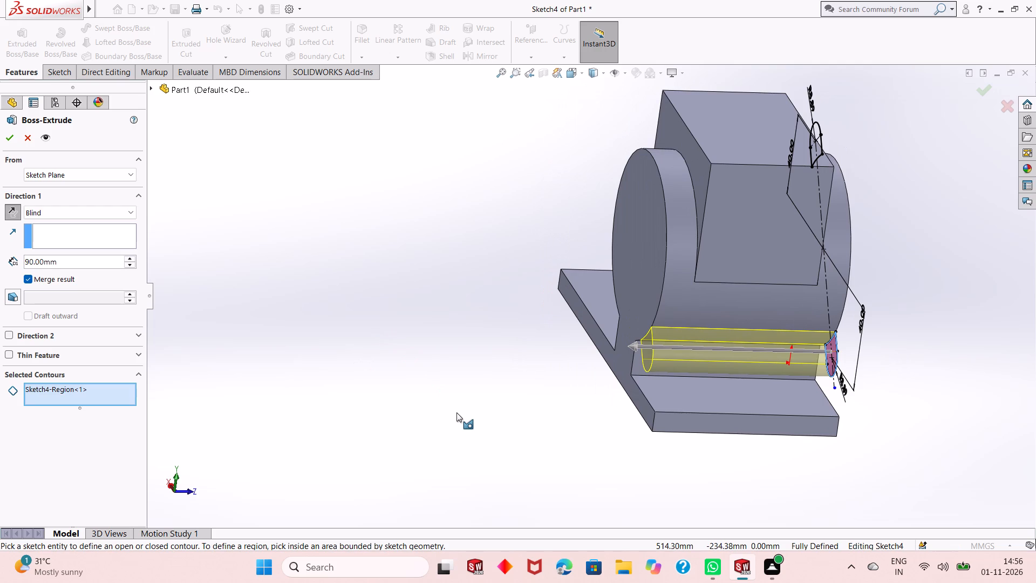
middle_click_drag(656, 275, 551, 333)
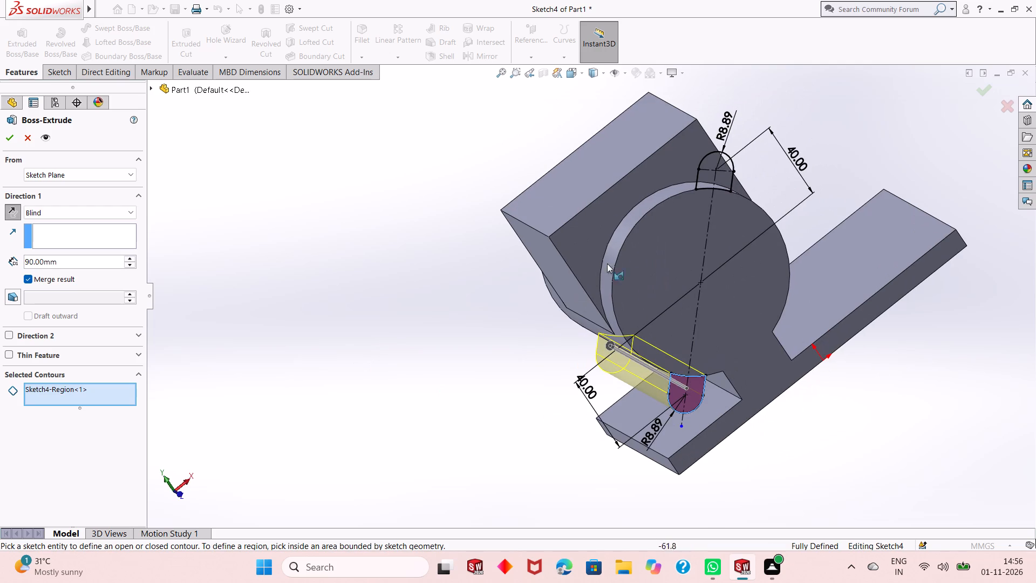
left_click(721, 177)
Set the depth of the two-lug extrusion to 45 mm.
middle_click_drag(657, 301, 685, 267)
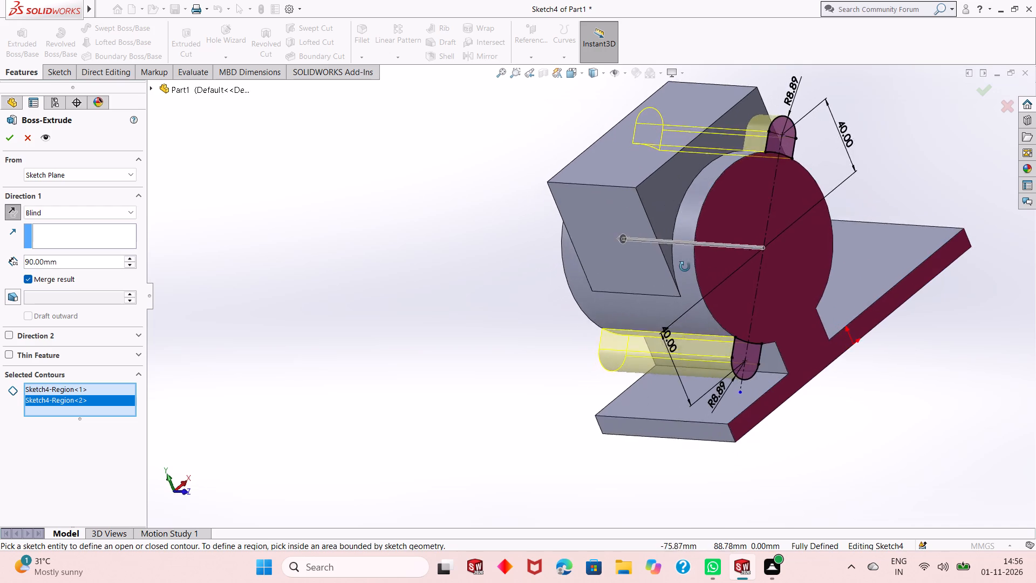
middle_click_drag(685, 267, 693, 254)
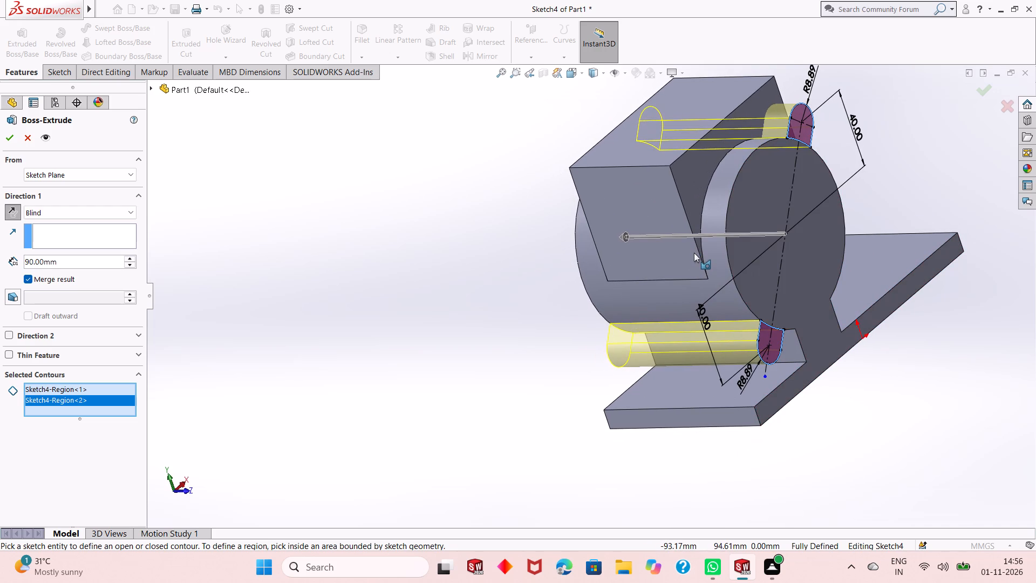
middle_click_drag(694, 260, 652, 337)
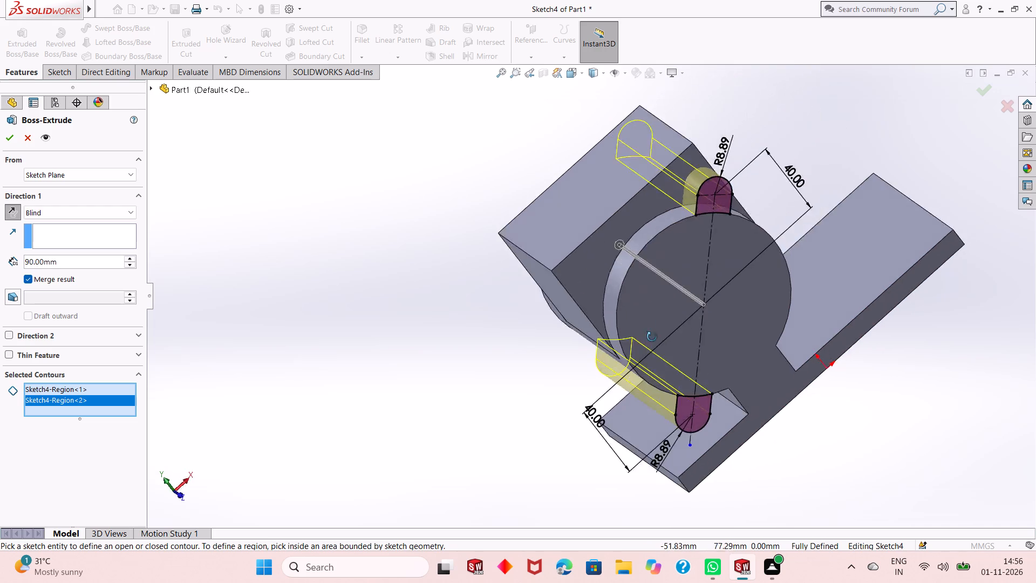
middle_click_drag(652, 337, 619, 393)
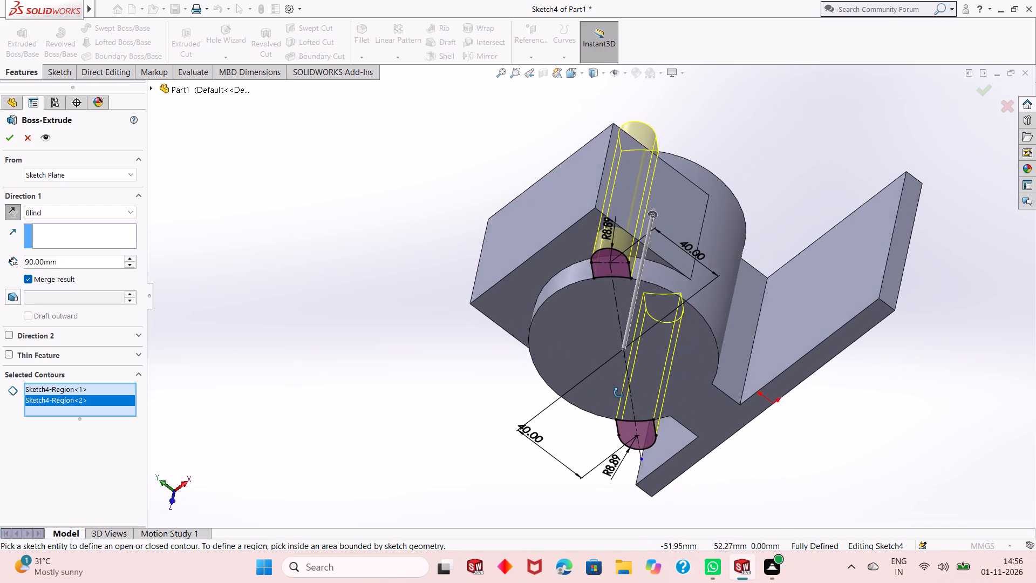
middle_click_drag(619, 393, 728, 235)
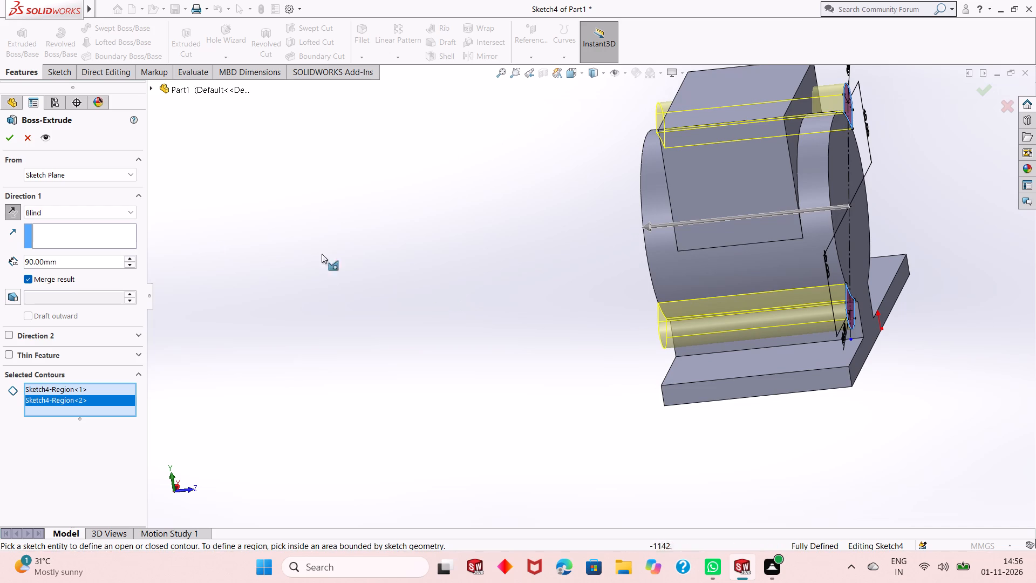
double_click(66, 261)
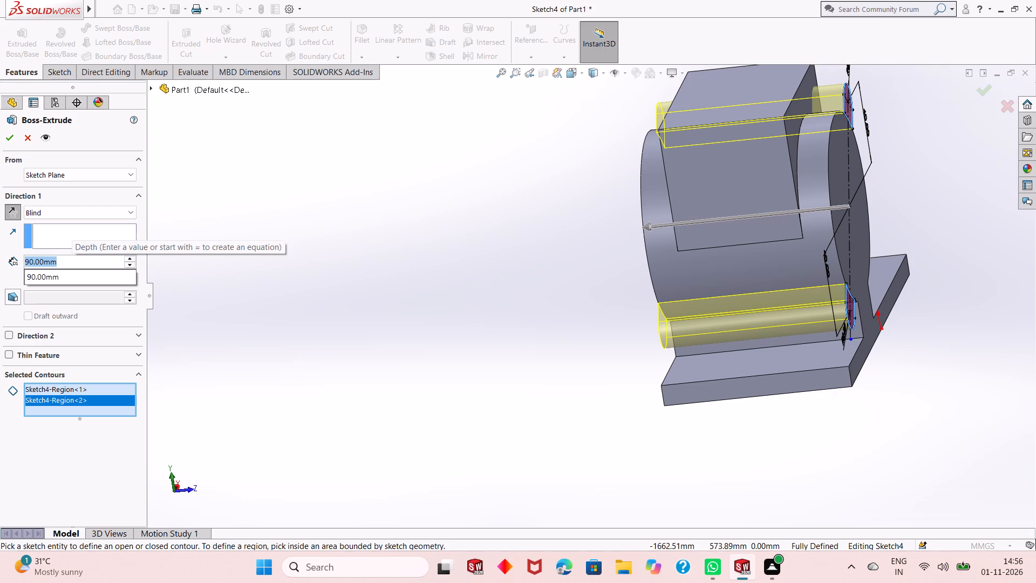
key("7")
key("BackSpace")
type("45")
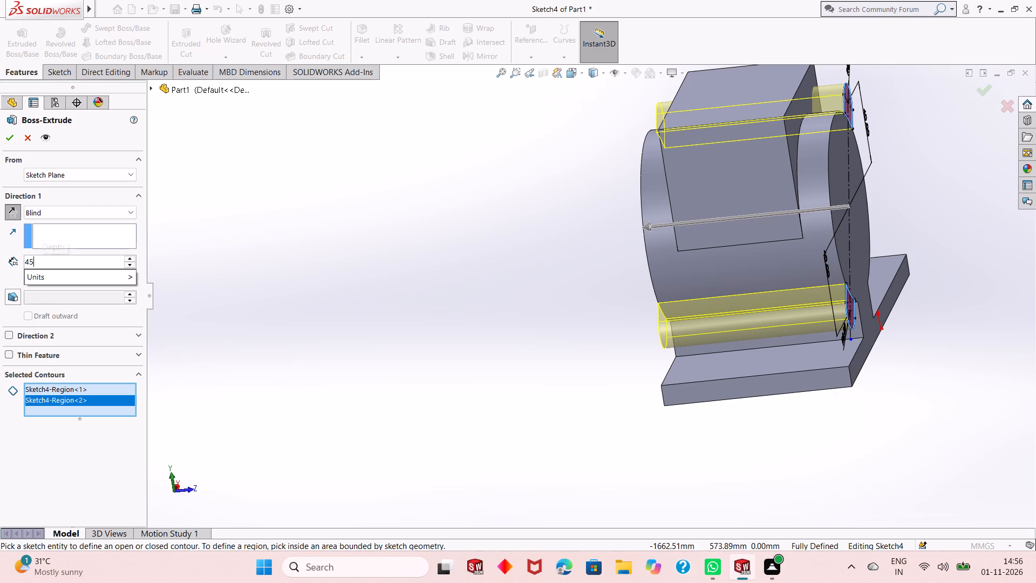
key("Return")
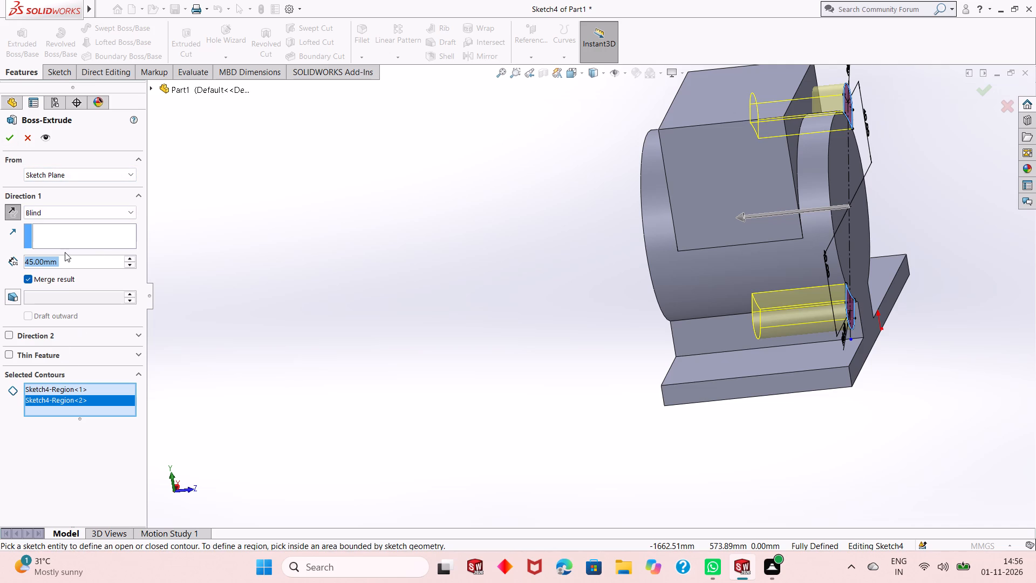
Set the two-lug boss extrusion's depth to 40 mm and complete the feature.
type("40")
key("Return")
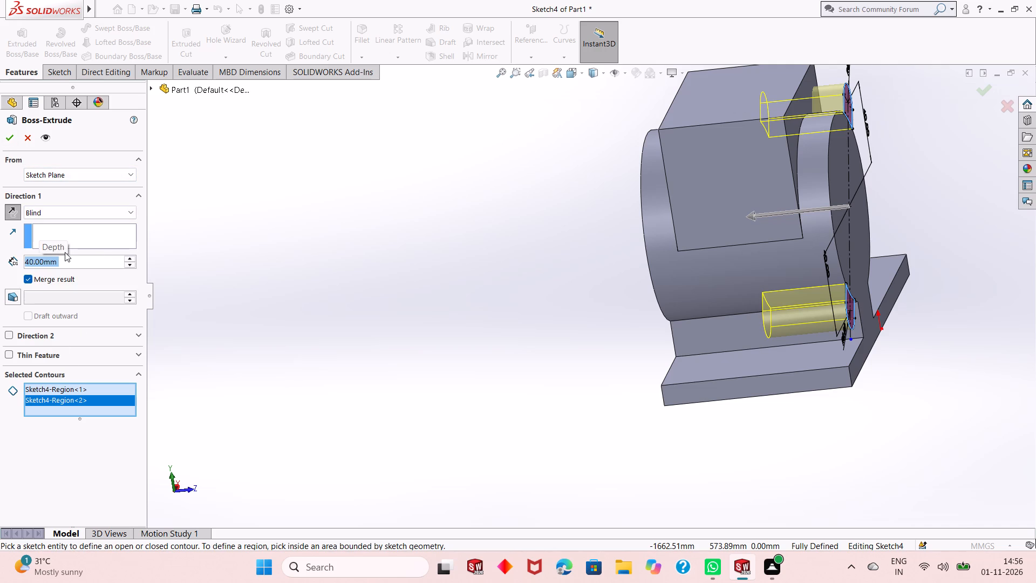
left_click(2, 141)
left_click(324, 261)
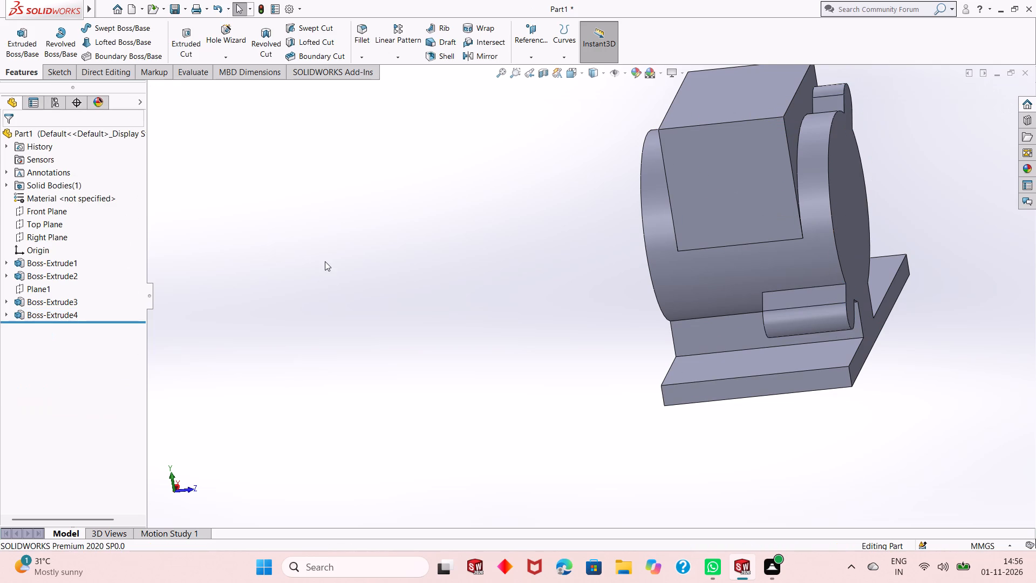
Examine the two extruded rounded lugs and their fit against the cylinder and top block from several angles.
middle_click_drag(551, 308, 460, 351)
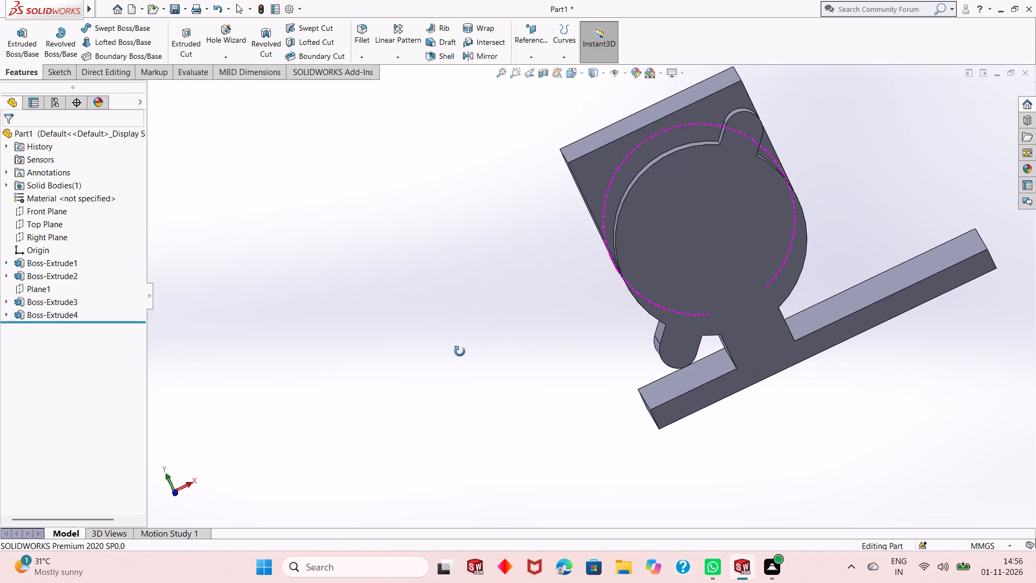
middle_click_drag(460, 351, 485, 321)
scroll(485, 320, "up", 2)
middle_click_drag(544, 302, 514, 289)
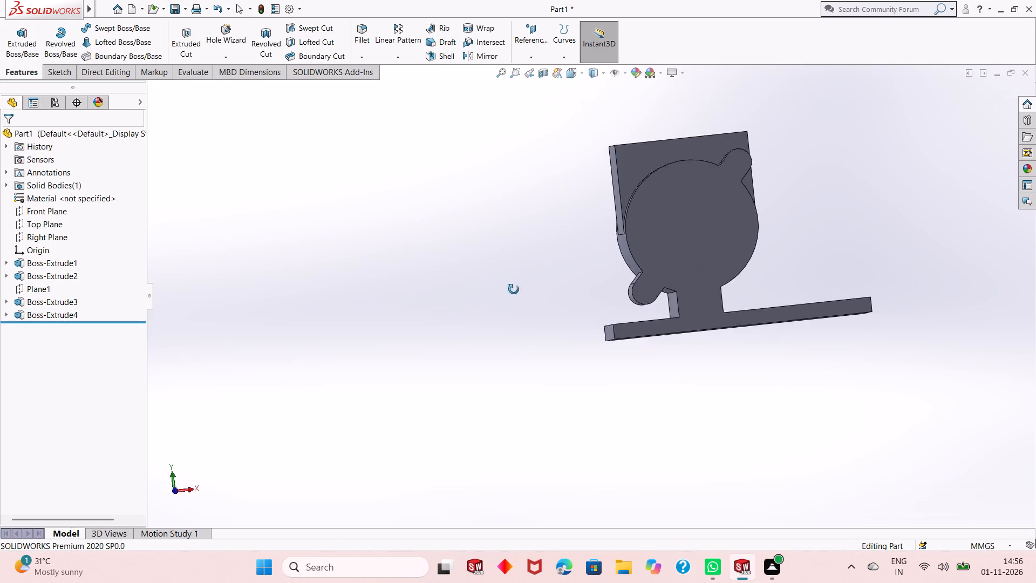
middle_click_drag(514, 289, 513, 346)
scroll(722, 204, "down", 4)
middle_click_drag(618, 367, 624, 341)
scroll(624, 340, "up", 2)
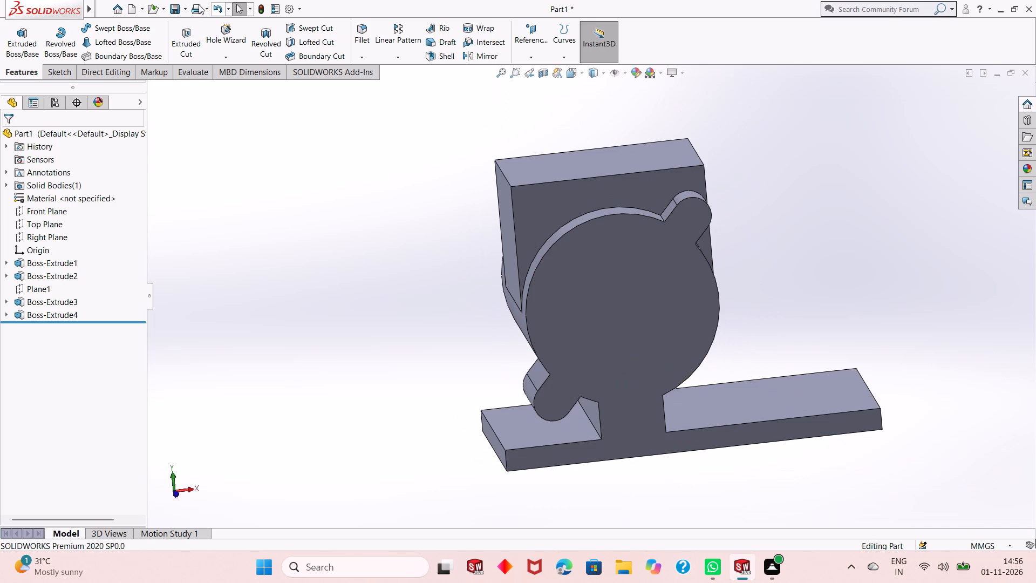
On the Front Plane, sketch a sloping line about 116 mm long from the upper lug's outermost arc point to the base plate's top edge.
left_click(55, 213)
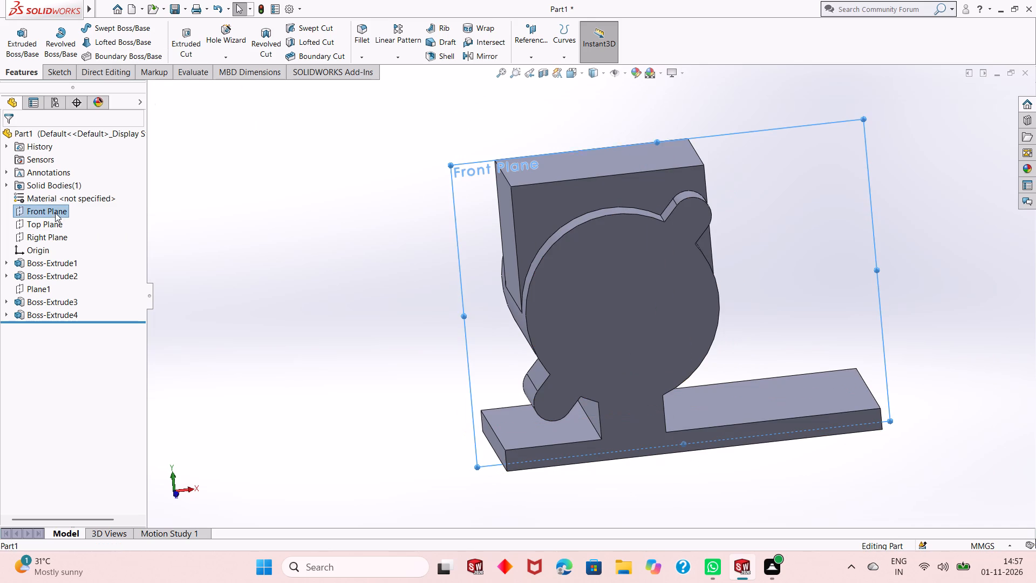
left_click(65, 197)
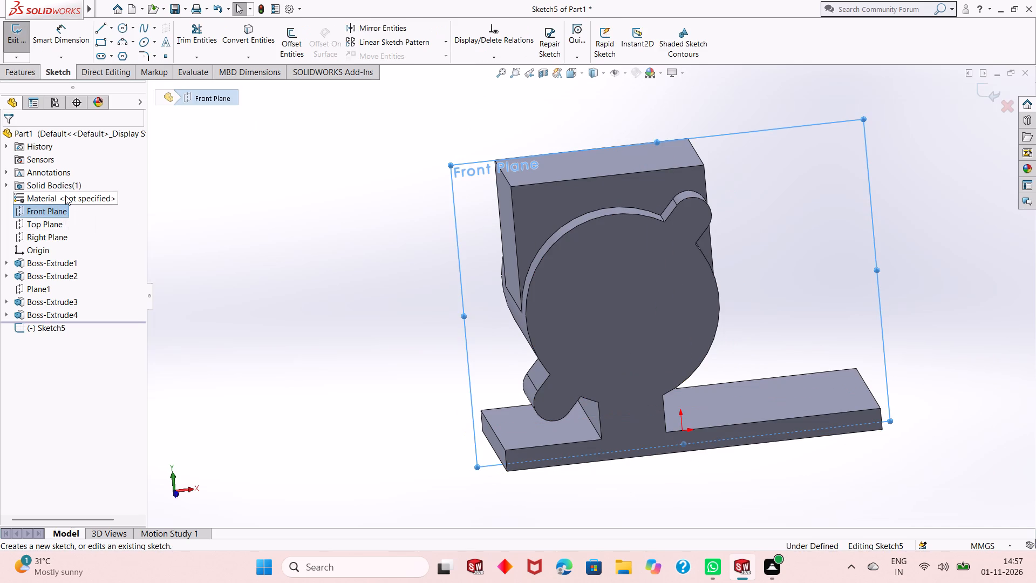
key("ctrl+8")
scroll(356, 255, "up", 1)
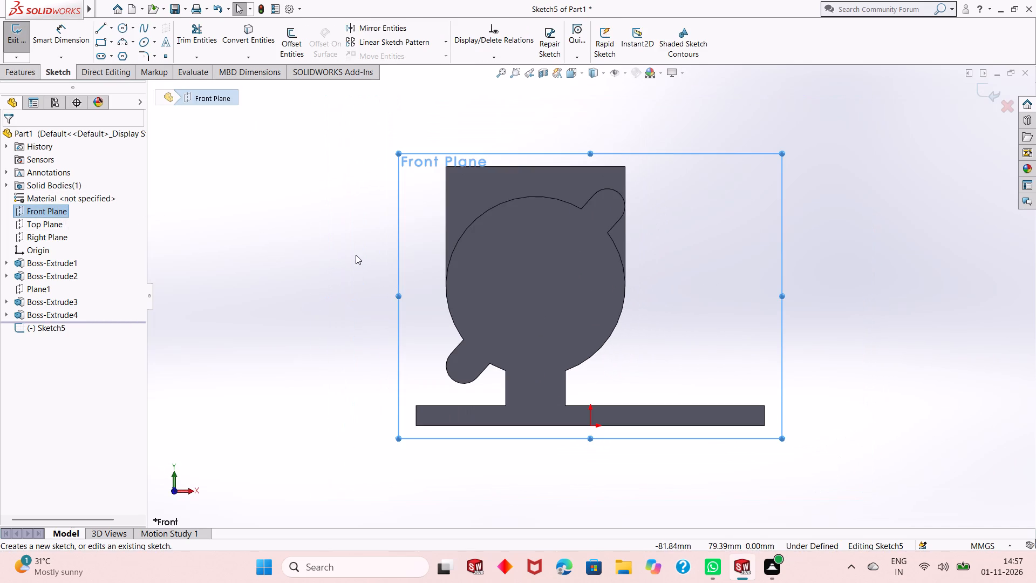
scroll(356, 255, "up", 1)
left_click(98, 31)
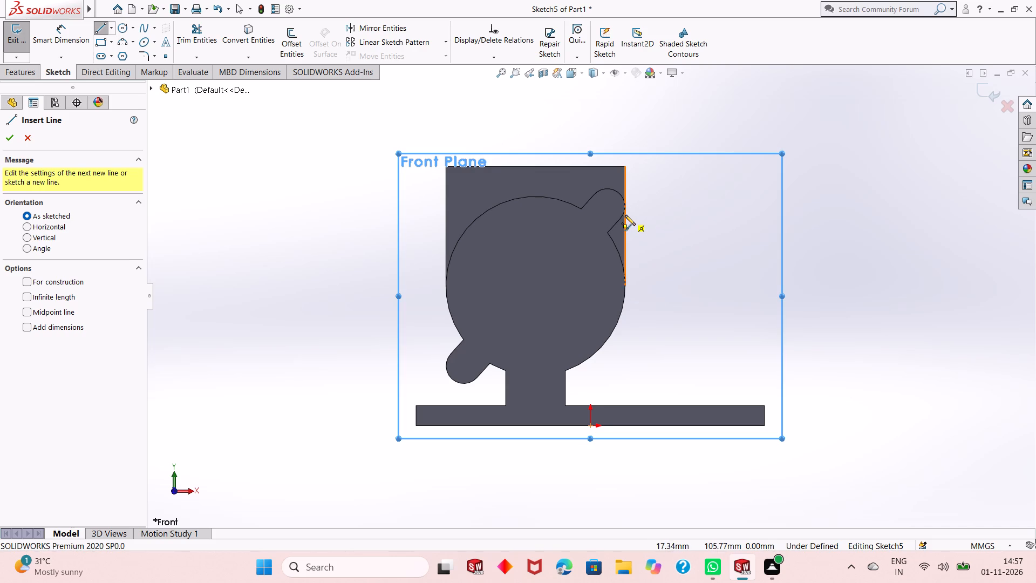
scroll(625, 221, "up", 3)
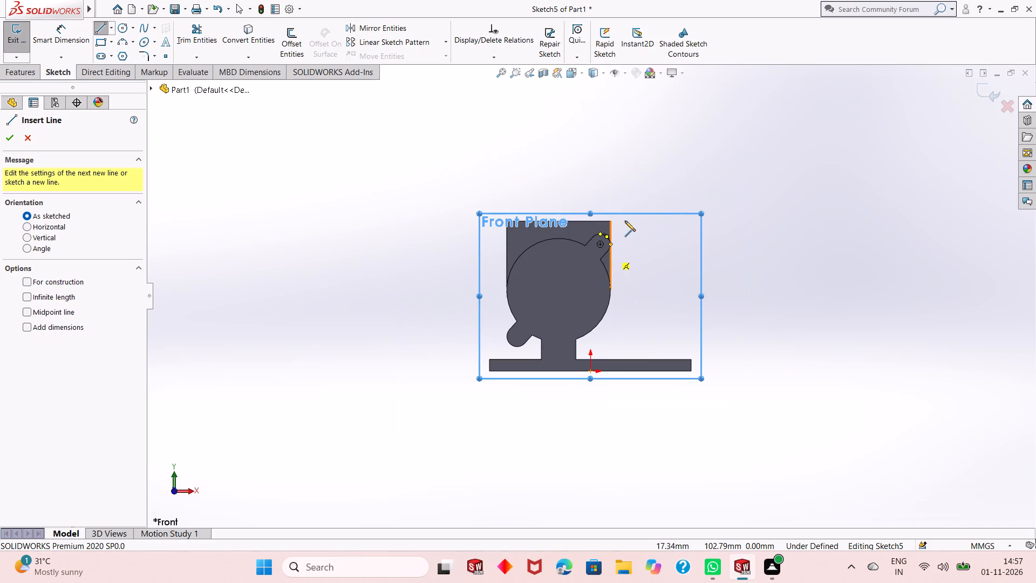
scroll(616, 254, "down", 10)
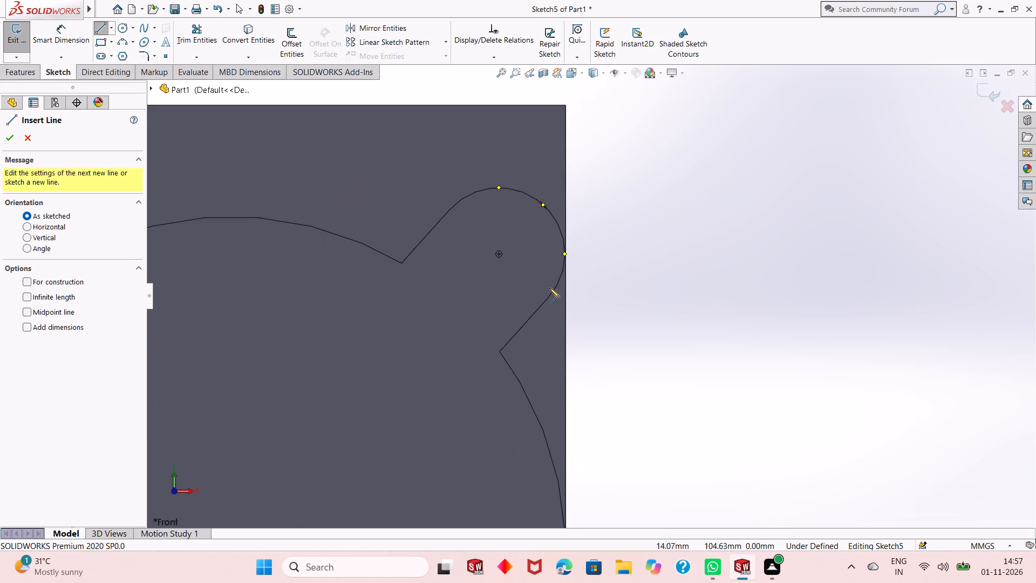
left_click(565, 255)
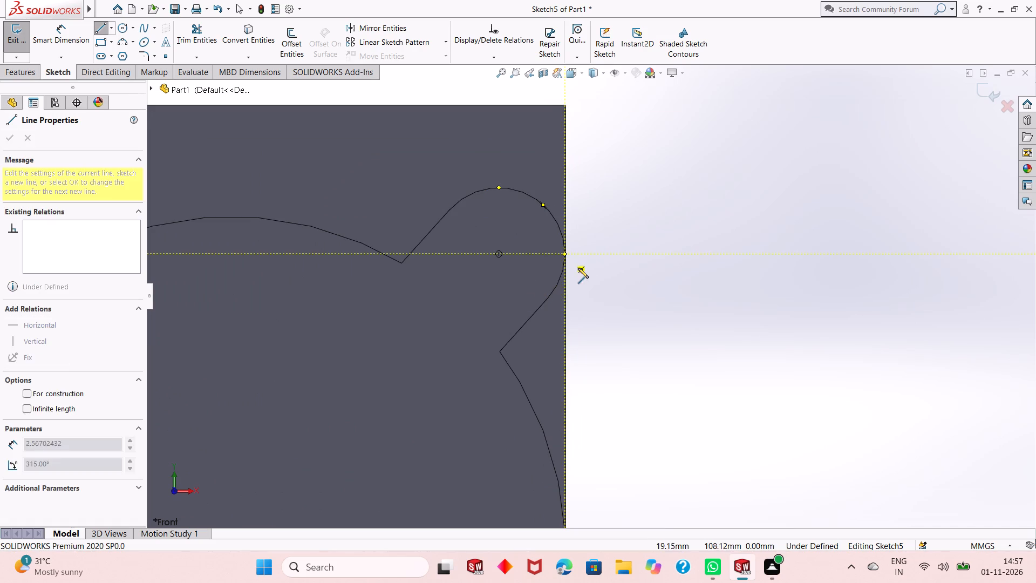
scroll(581, 260, "down", 3)
scroll(581, 259, "up", 11)
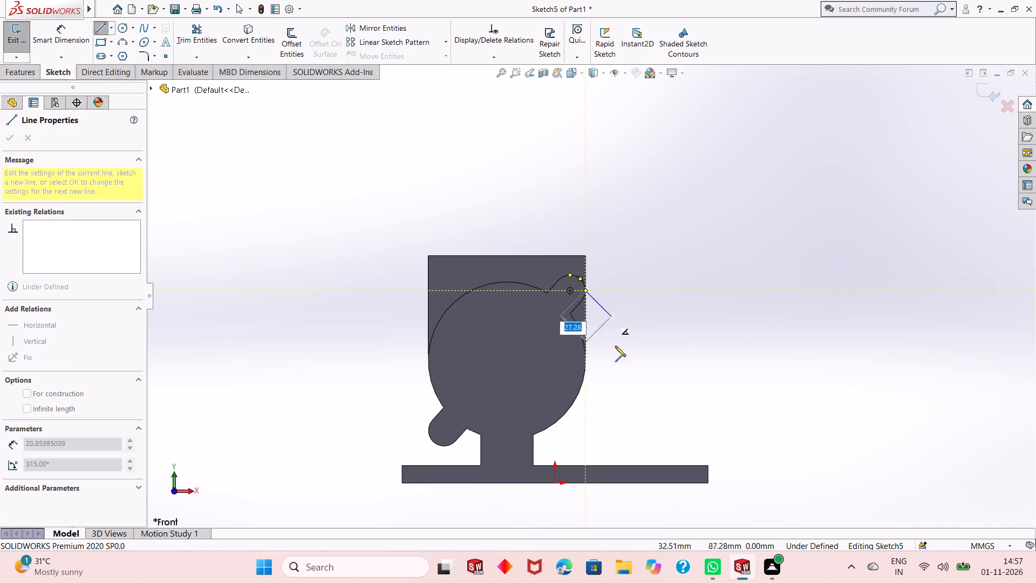
left_click(687, 465)
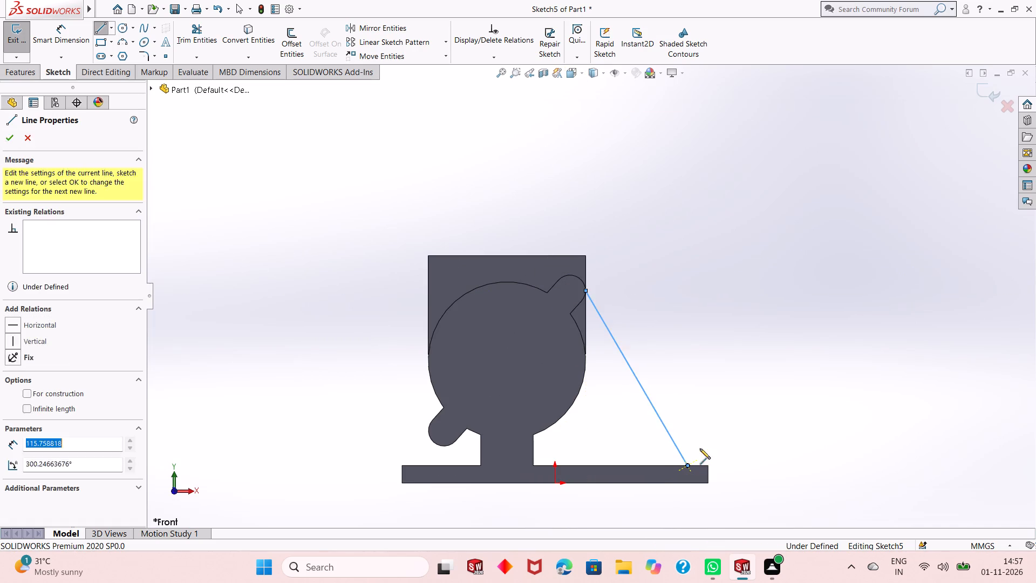
right_click(717, 417)
left_click(729, 421)
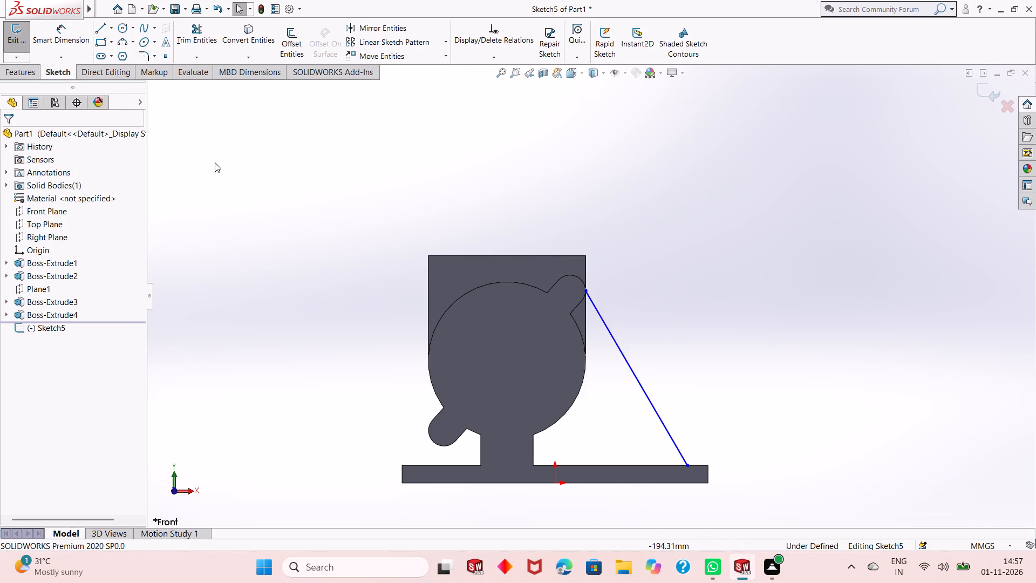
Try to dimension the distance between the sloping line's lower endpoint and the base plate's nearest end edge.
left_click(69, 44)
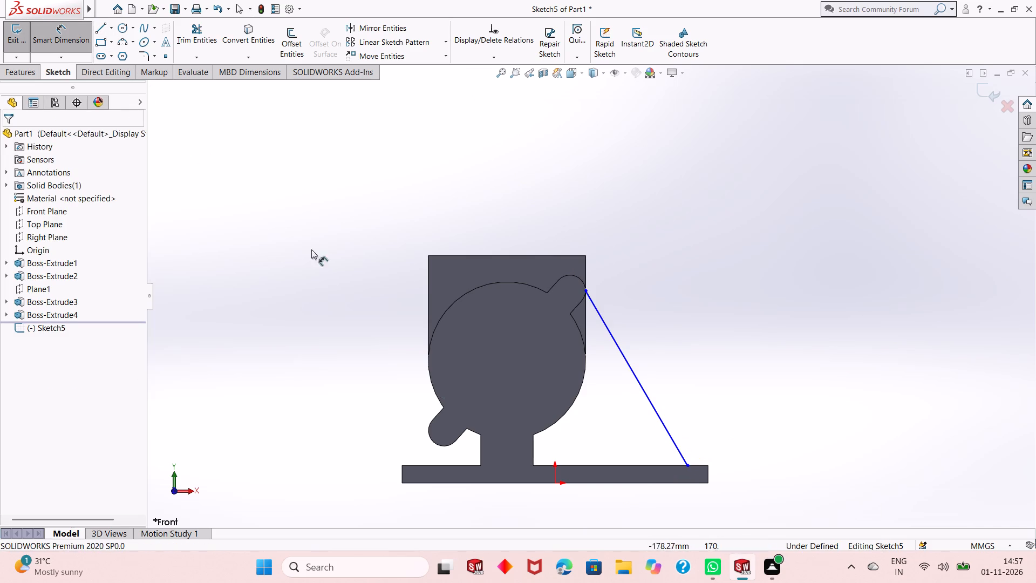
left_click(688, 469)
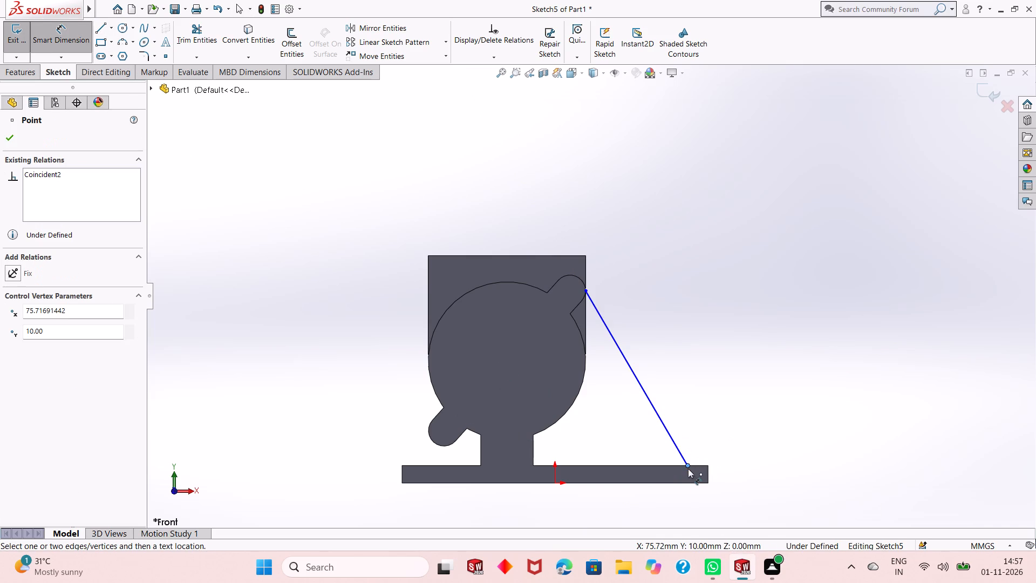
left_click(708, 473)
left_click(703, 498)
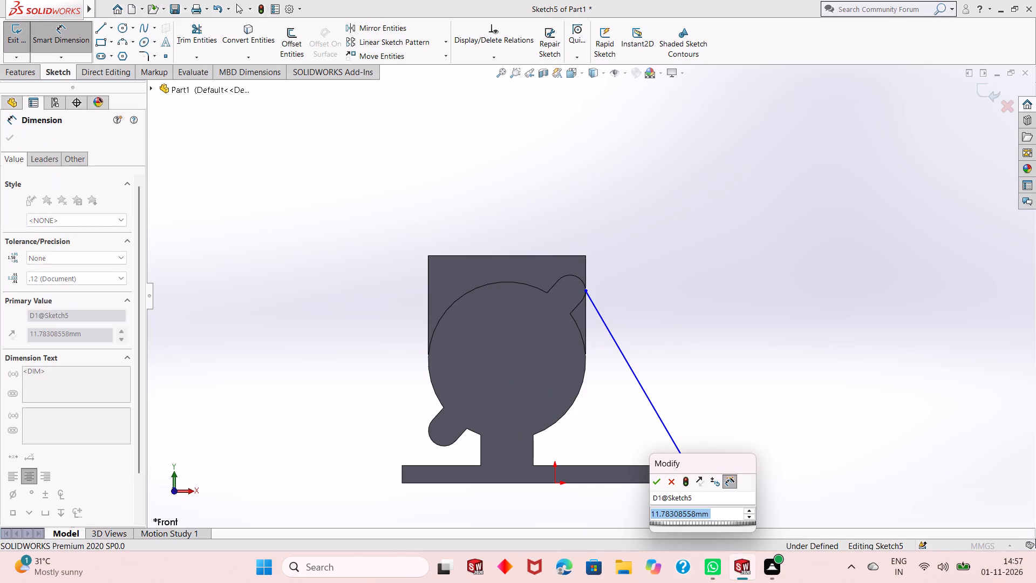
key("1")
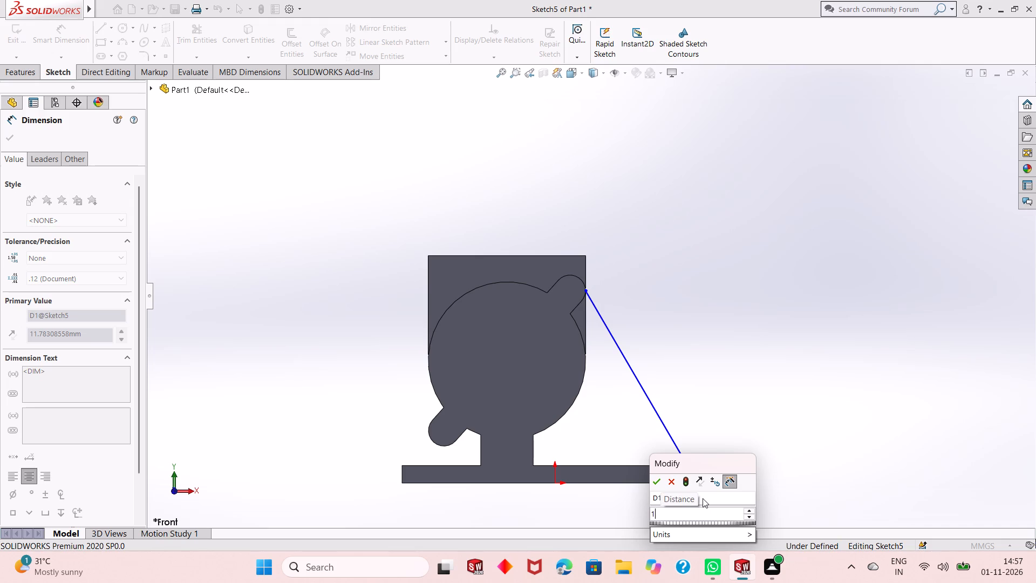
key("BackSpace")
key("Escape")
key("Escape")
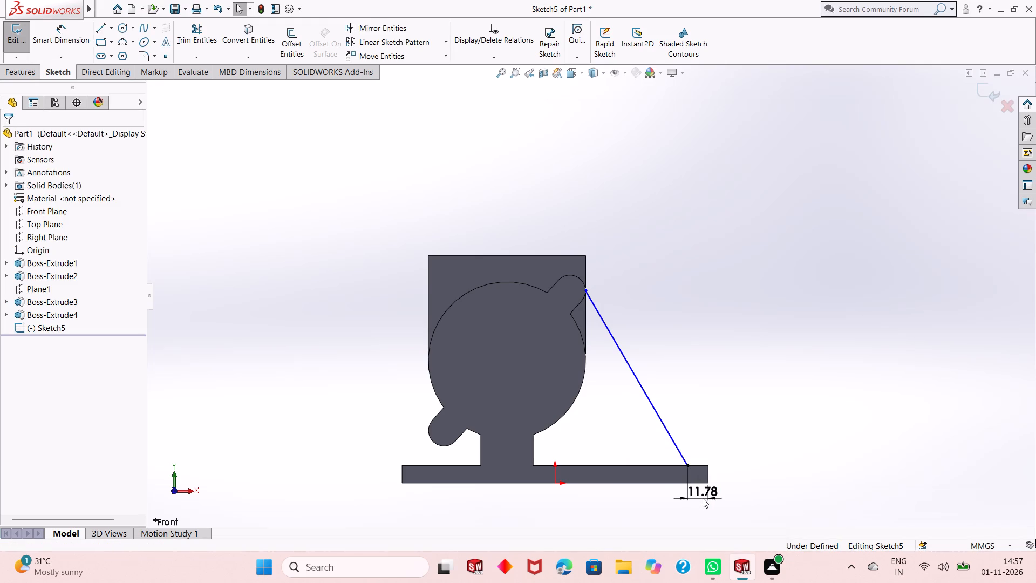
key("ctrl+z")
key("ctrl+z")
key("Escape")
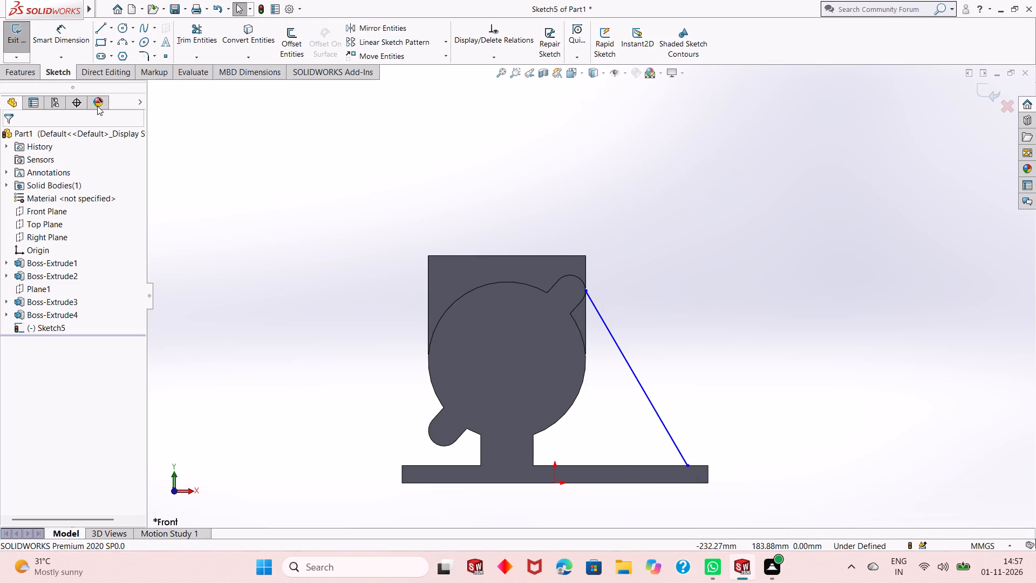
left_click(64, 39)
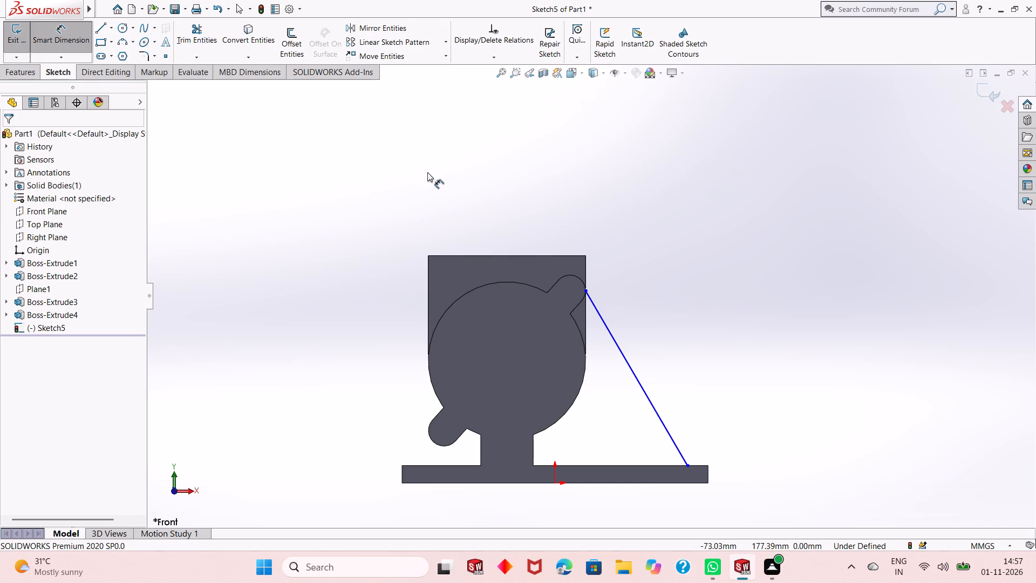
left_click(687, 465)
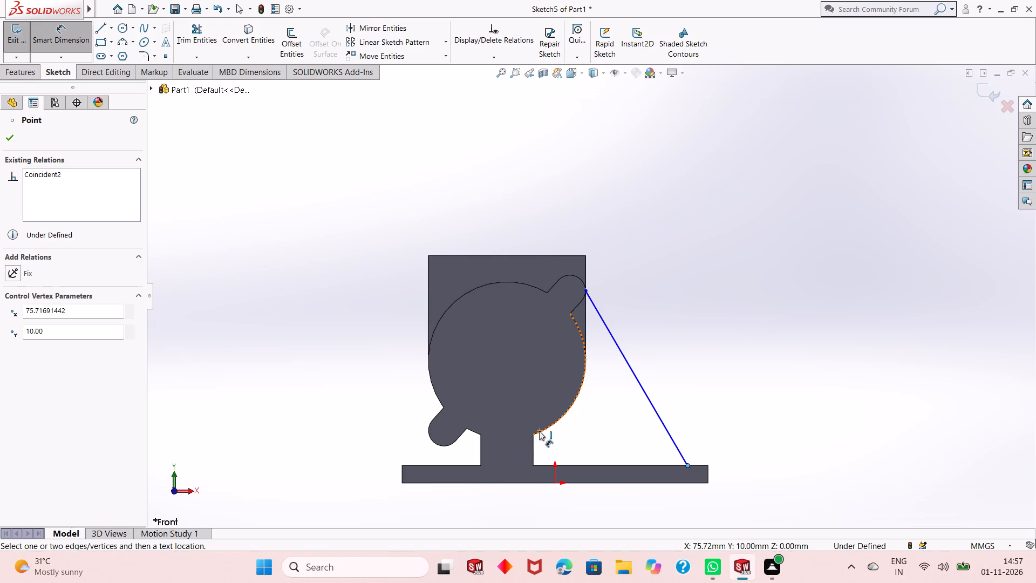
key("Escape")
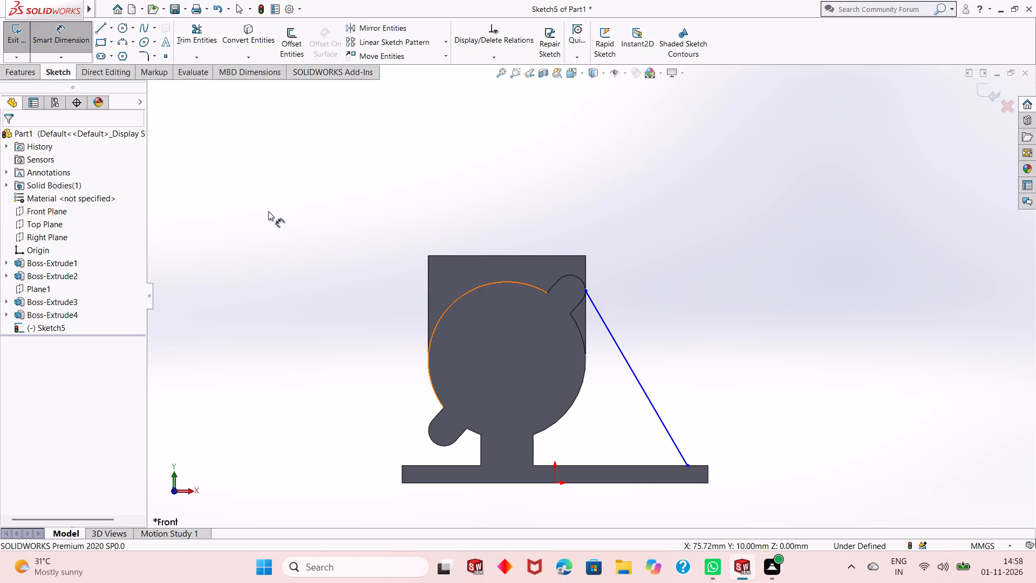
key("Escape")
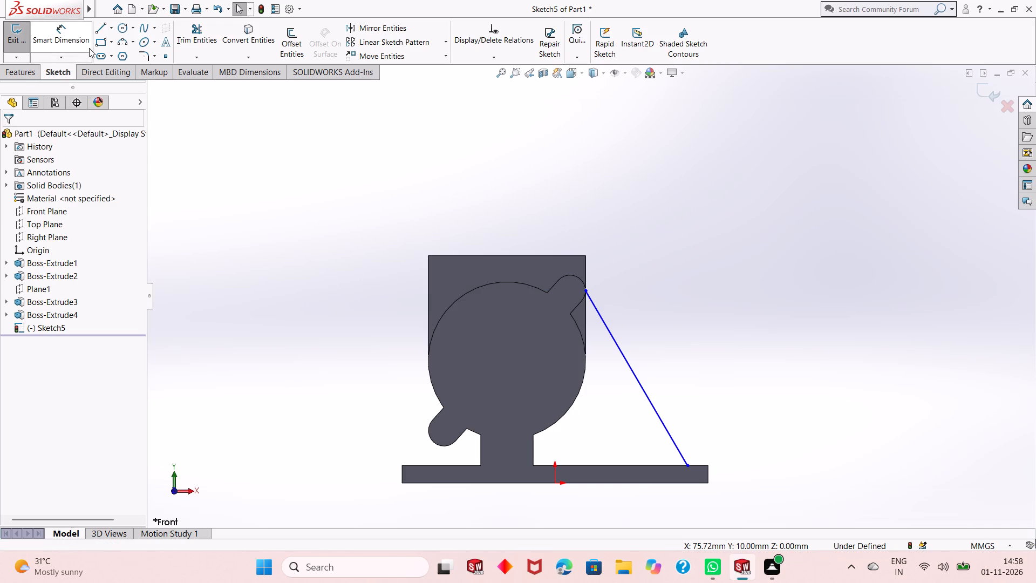
Sketch a vertical centerline about 26 mm long downward from the cylinder's center point.
left_click(113, 28)
left_click(119, 57)
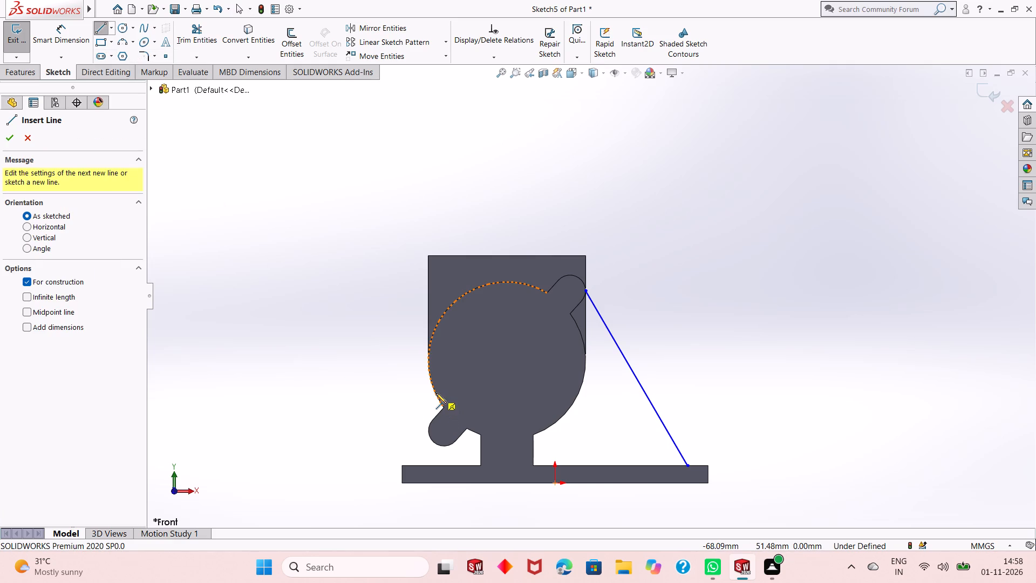
left_click(506, 360)
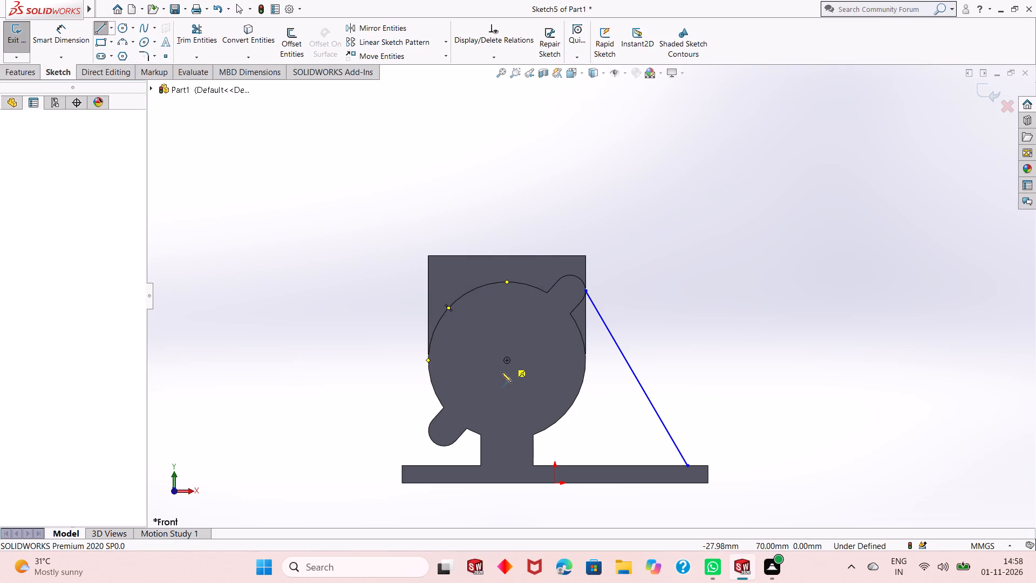
left_click(508, 406)
right_click(508, 408)
left_click(523, 413)
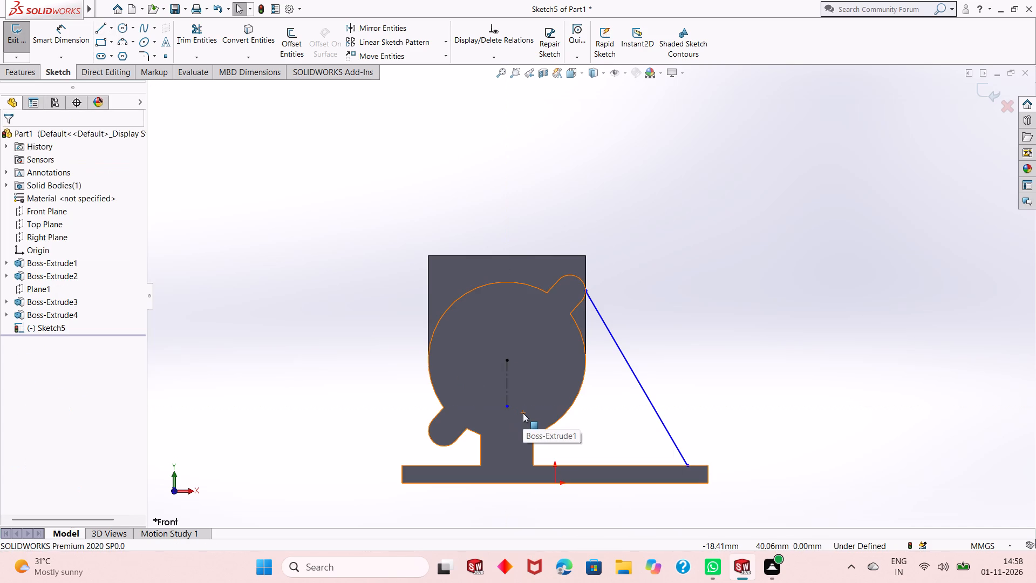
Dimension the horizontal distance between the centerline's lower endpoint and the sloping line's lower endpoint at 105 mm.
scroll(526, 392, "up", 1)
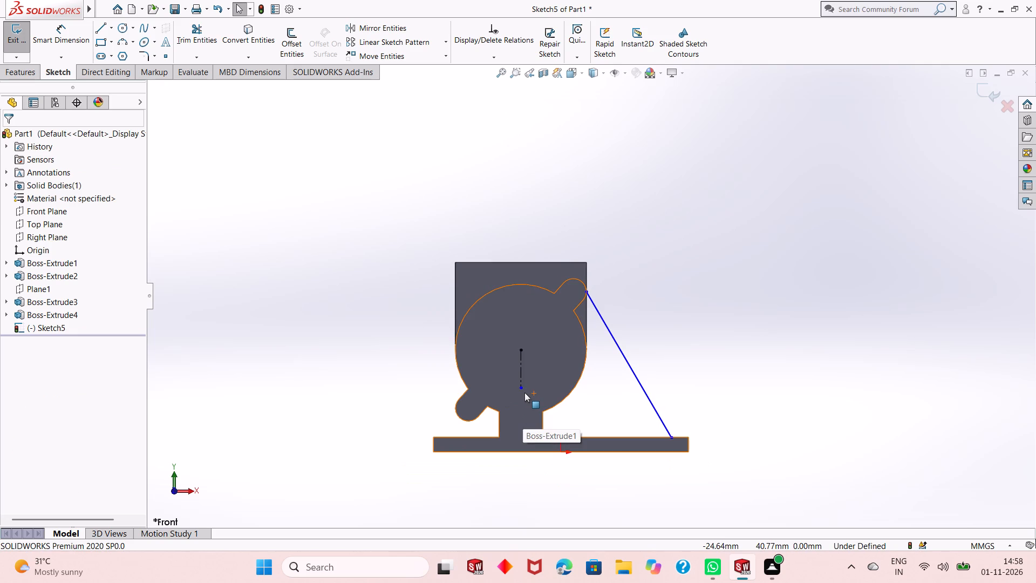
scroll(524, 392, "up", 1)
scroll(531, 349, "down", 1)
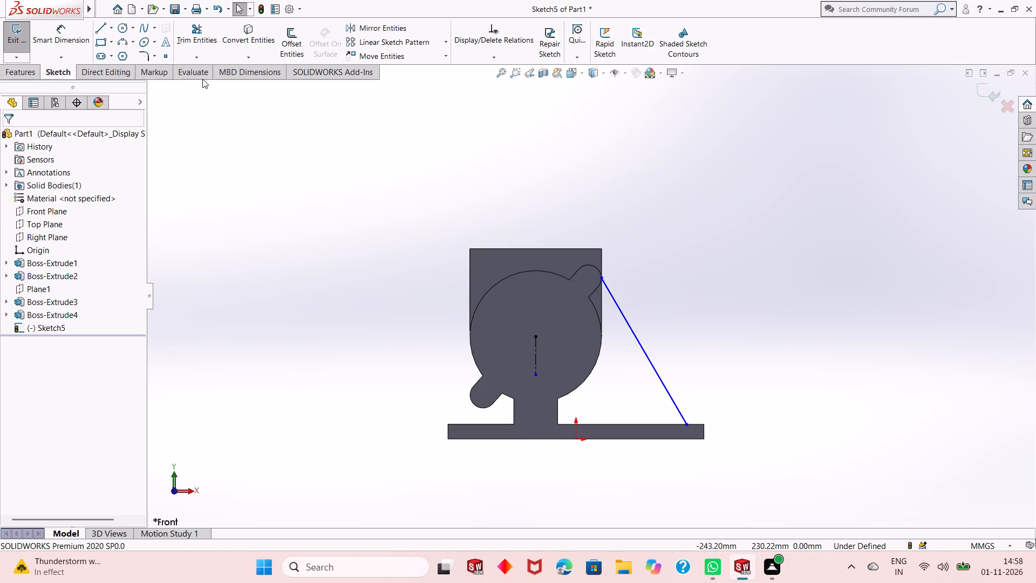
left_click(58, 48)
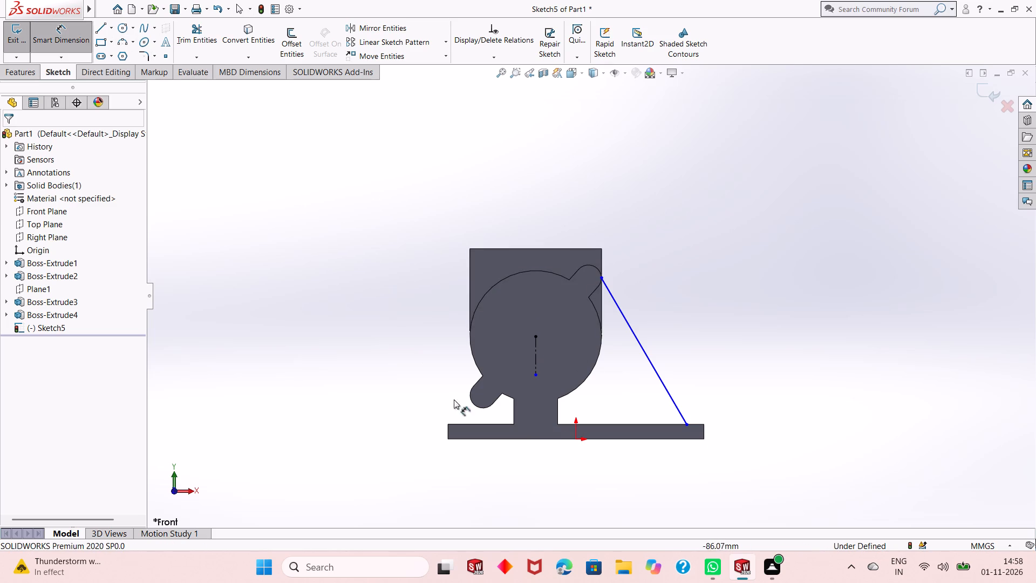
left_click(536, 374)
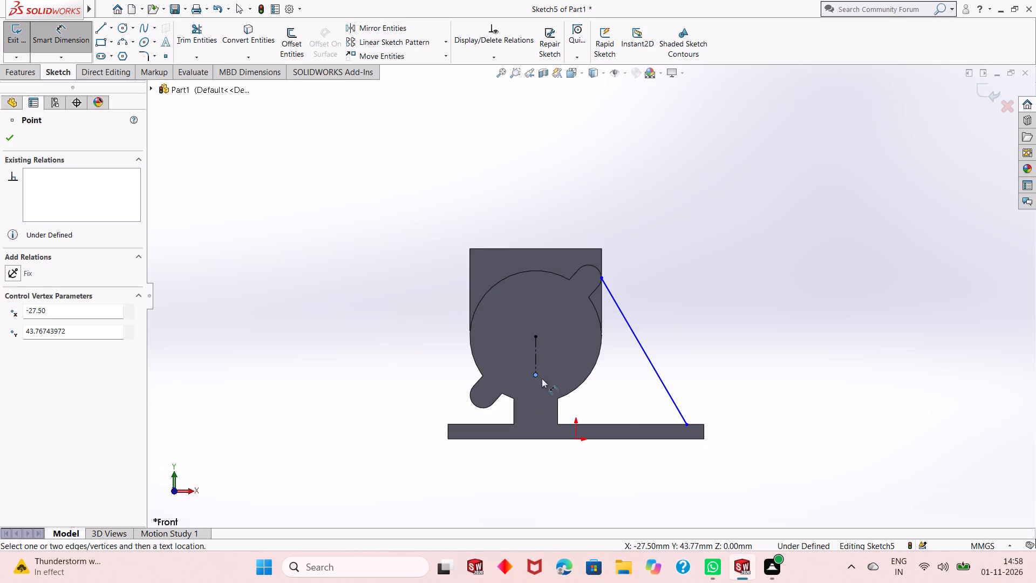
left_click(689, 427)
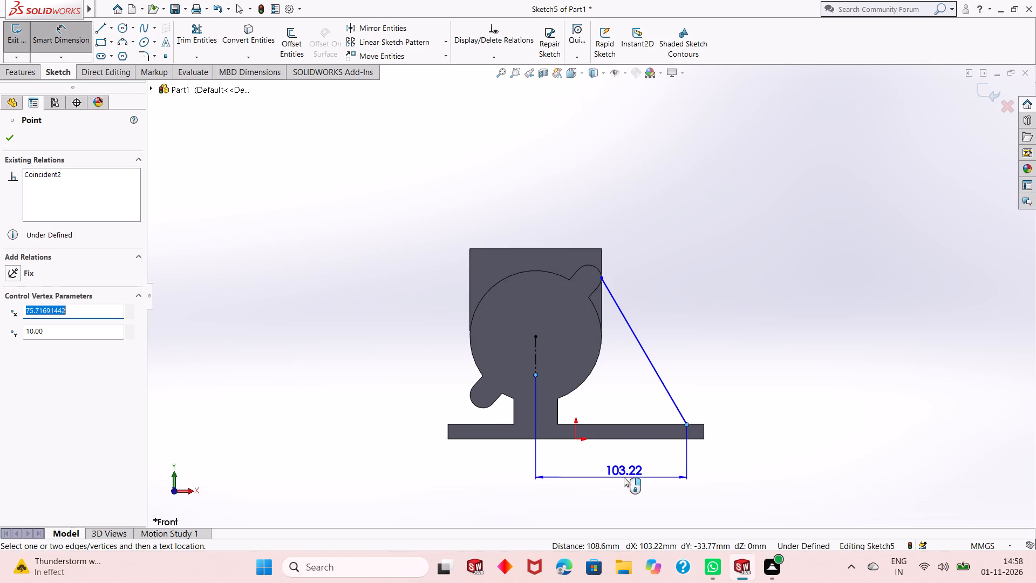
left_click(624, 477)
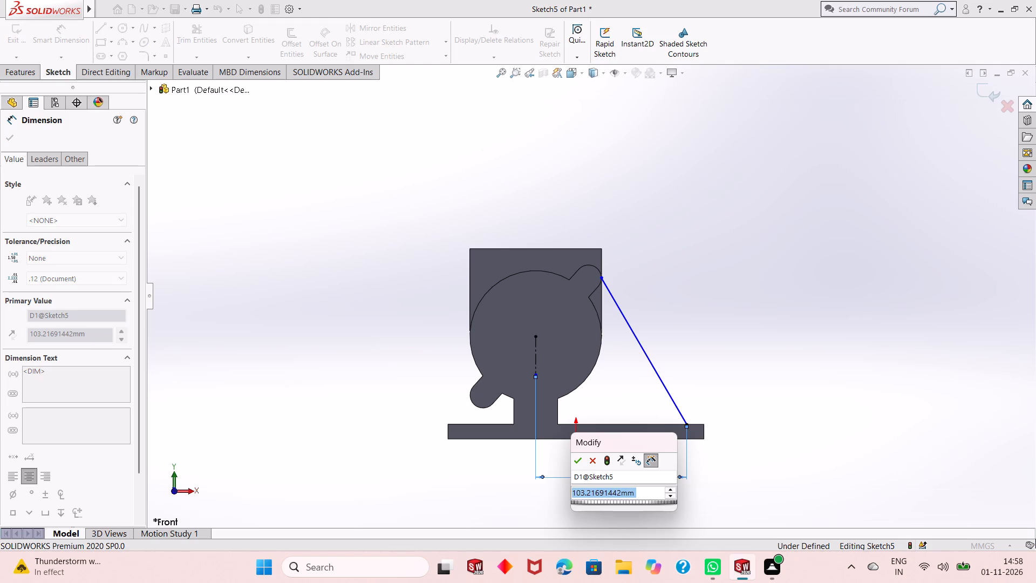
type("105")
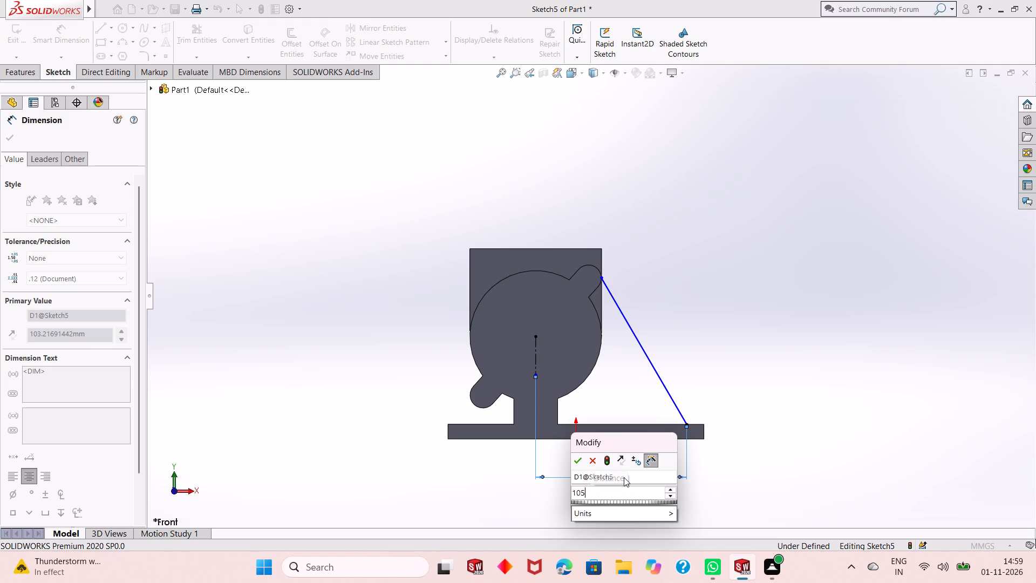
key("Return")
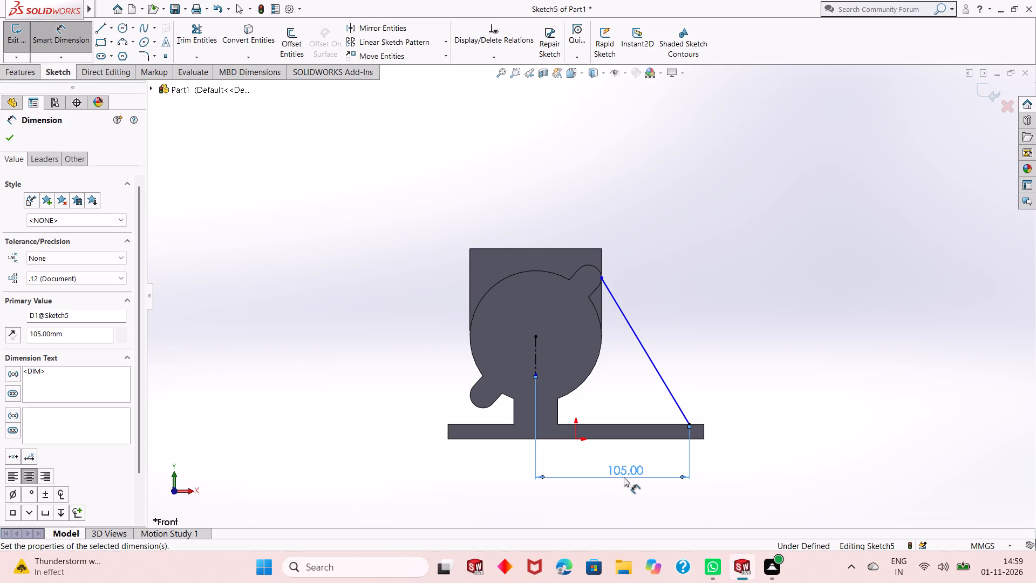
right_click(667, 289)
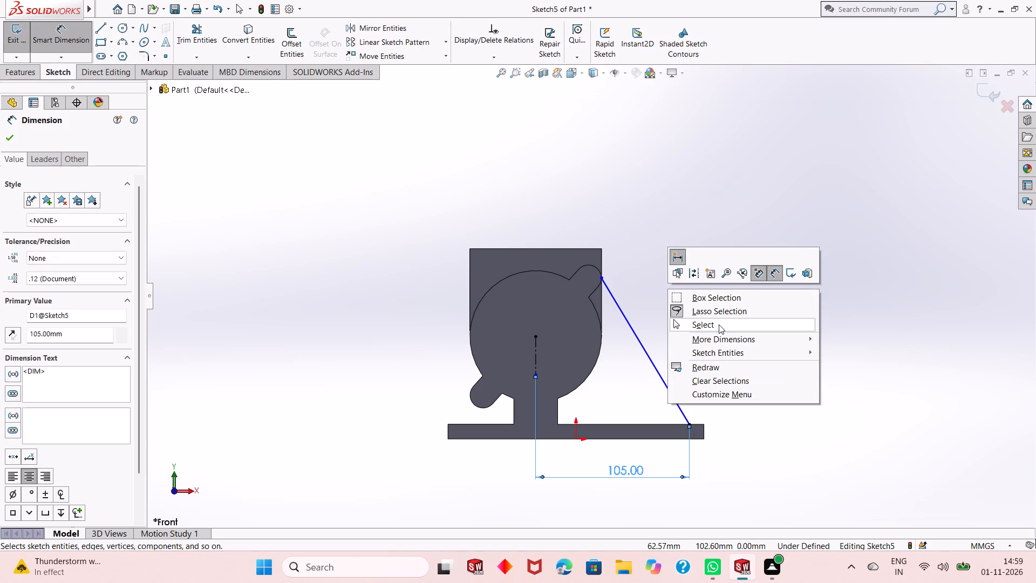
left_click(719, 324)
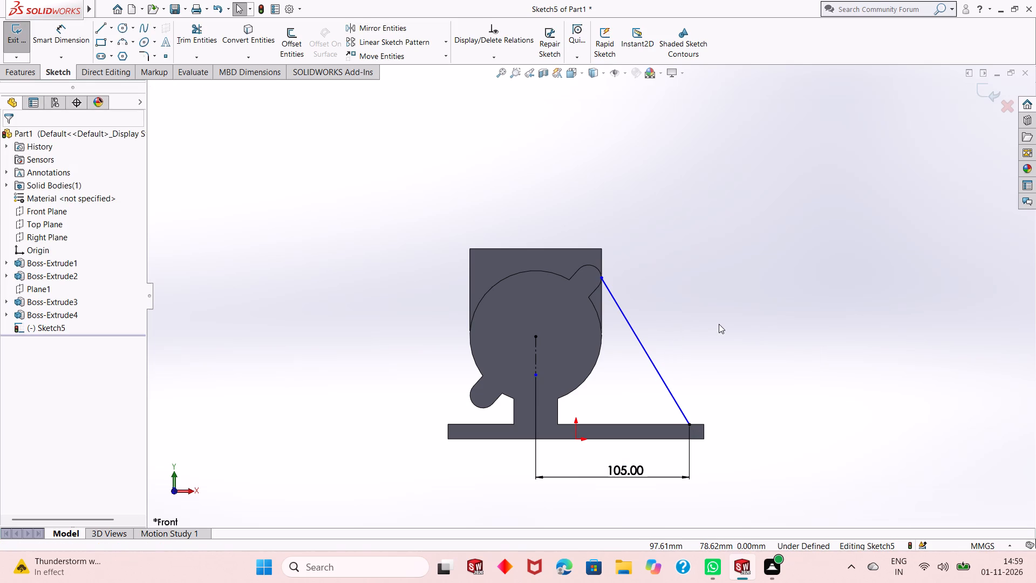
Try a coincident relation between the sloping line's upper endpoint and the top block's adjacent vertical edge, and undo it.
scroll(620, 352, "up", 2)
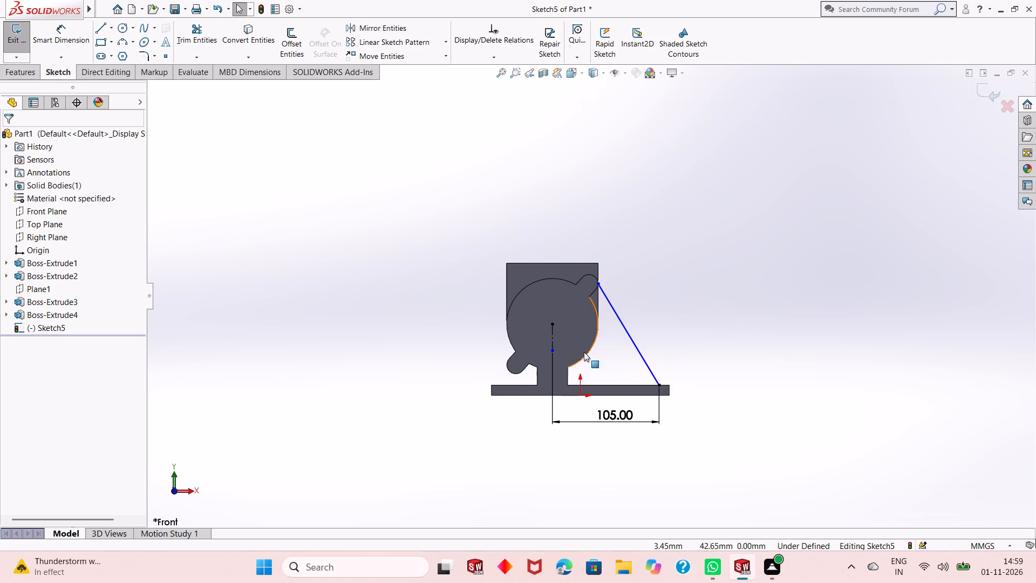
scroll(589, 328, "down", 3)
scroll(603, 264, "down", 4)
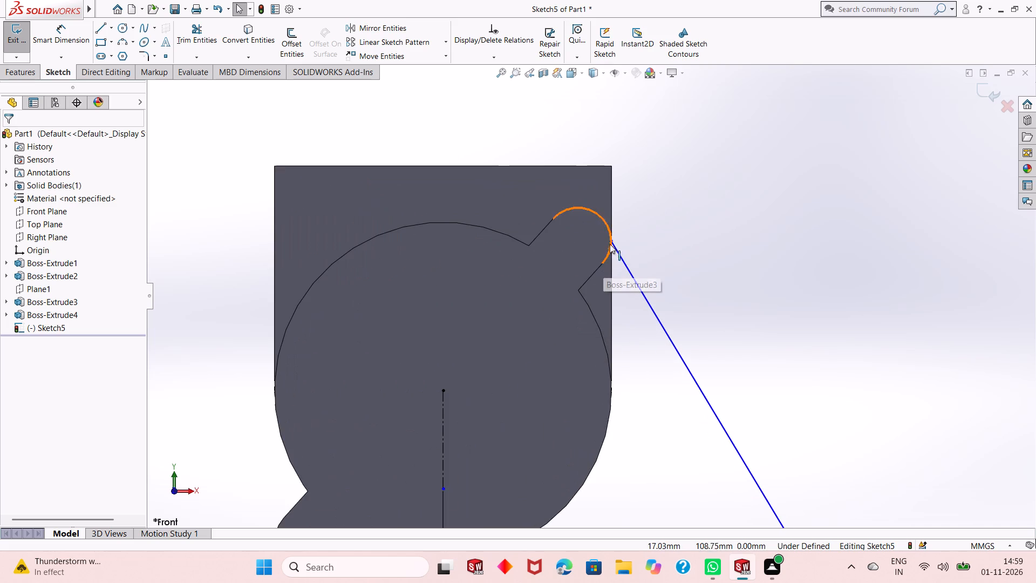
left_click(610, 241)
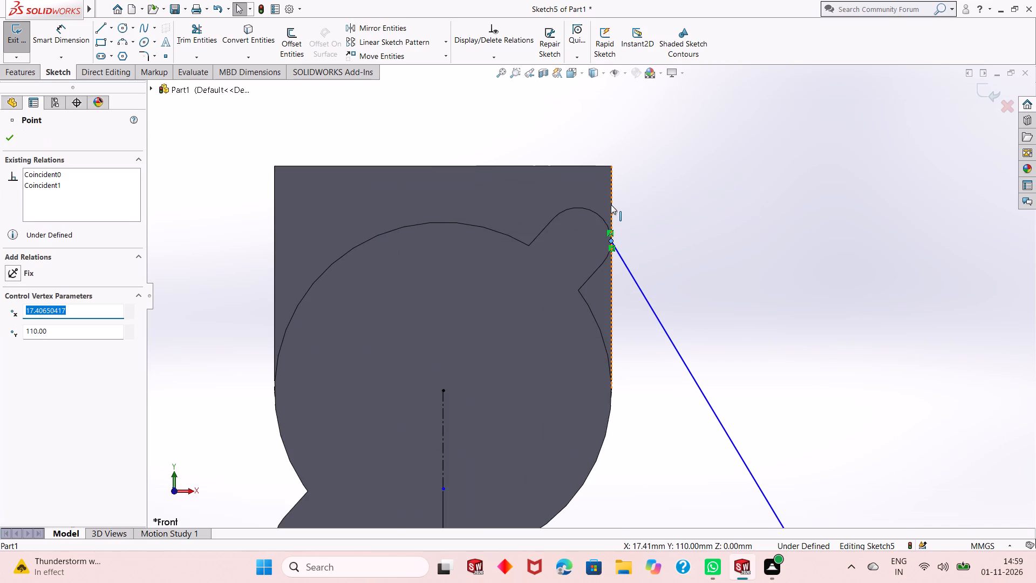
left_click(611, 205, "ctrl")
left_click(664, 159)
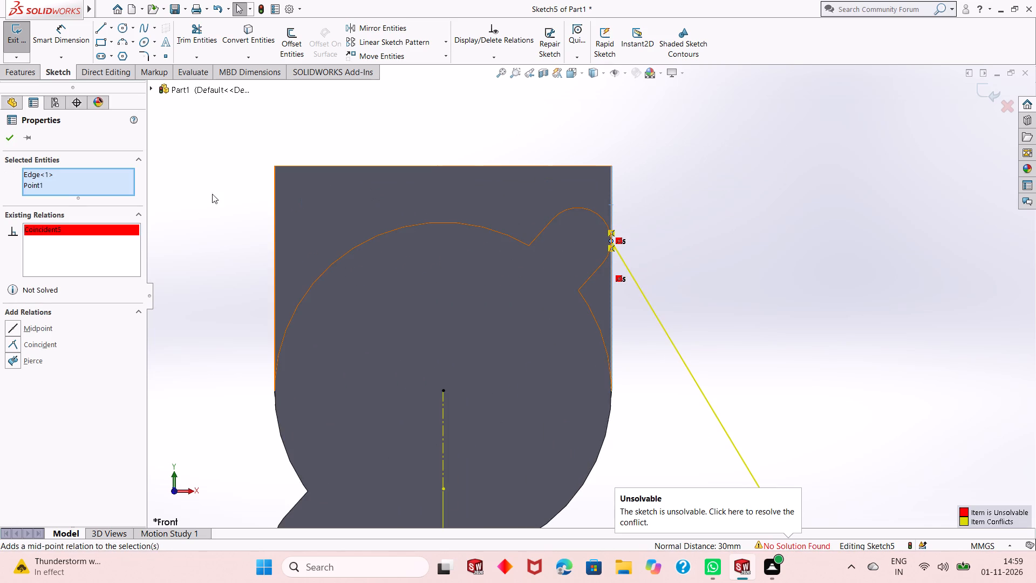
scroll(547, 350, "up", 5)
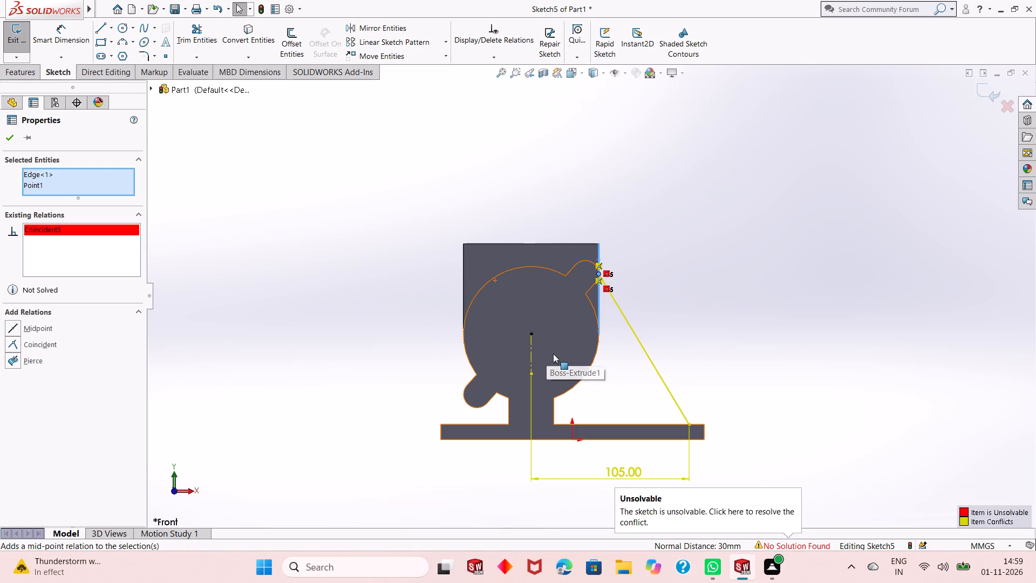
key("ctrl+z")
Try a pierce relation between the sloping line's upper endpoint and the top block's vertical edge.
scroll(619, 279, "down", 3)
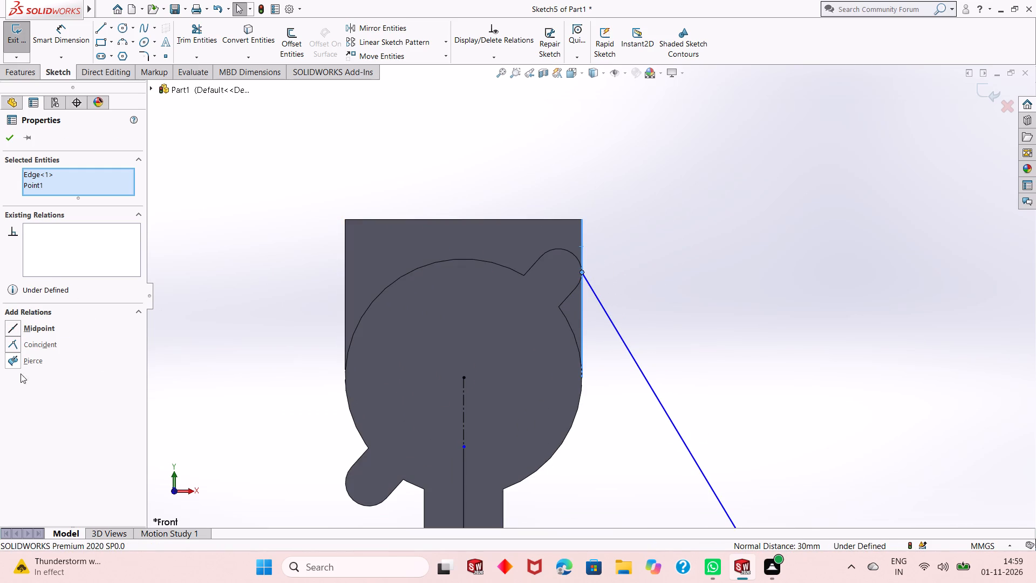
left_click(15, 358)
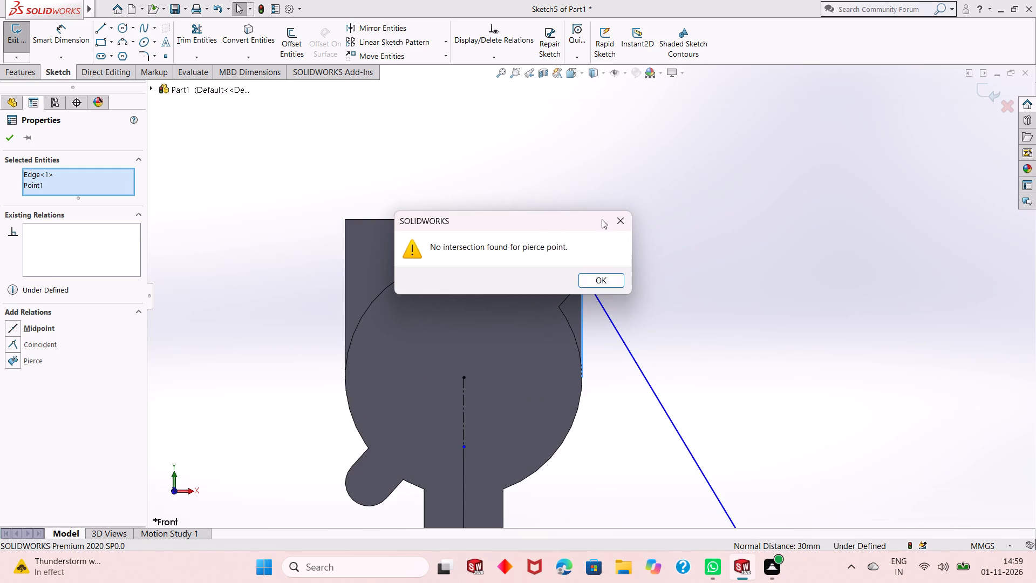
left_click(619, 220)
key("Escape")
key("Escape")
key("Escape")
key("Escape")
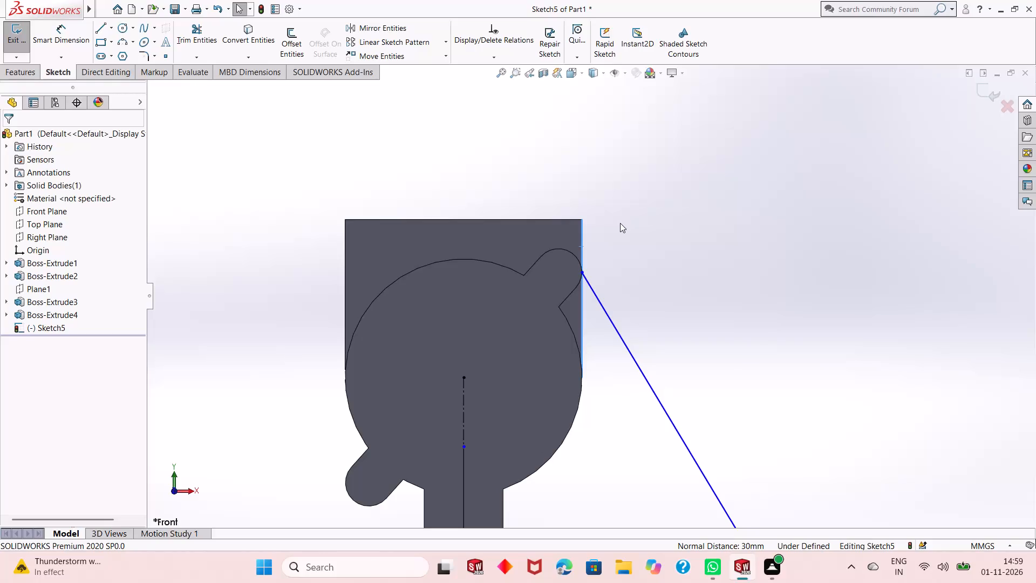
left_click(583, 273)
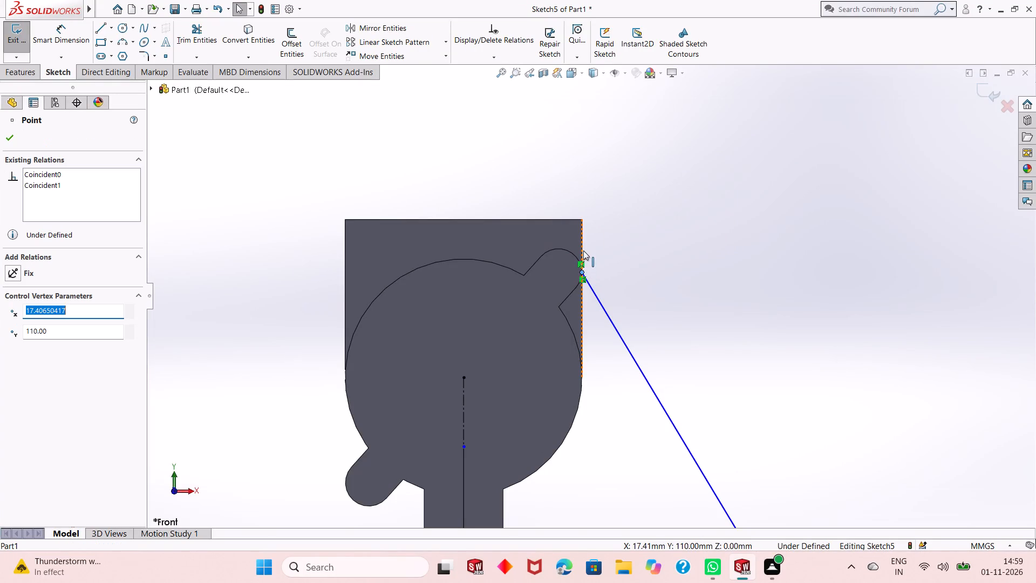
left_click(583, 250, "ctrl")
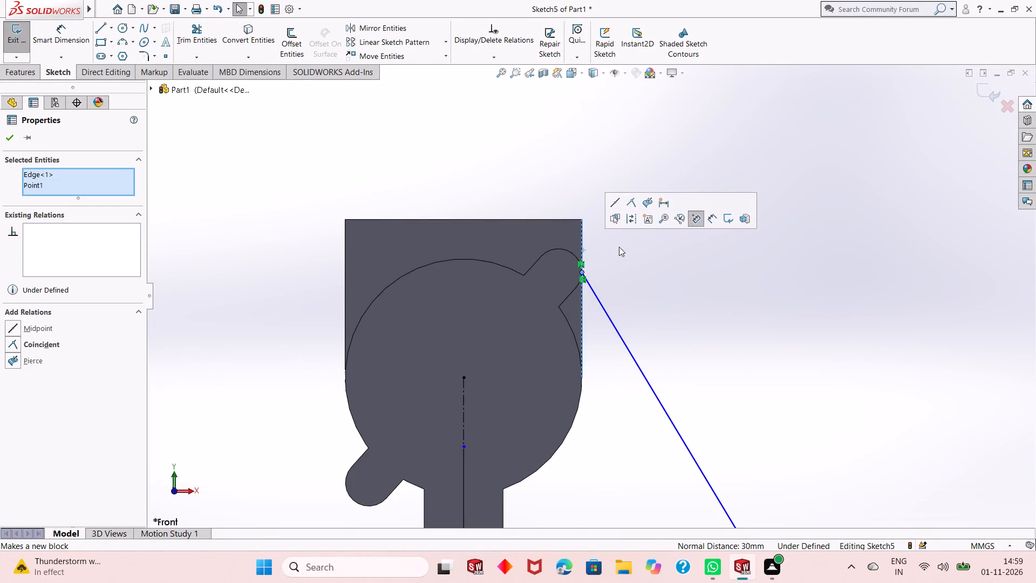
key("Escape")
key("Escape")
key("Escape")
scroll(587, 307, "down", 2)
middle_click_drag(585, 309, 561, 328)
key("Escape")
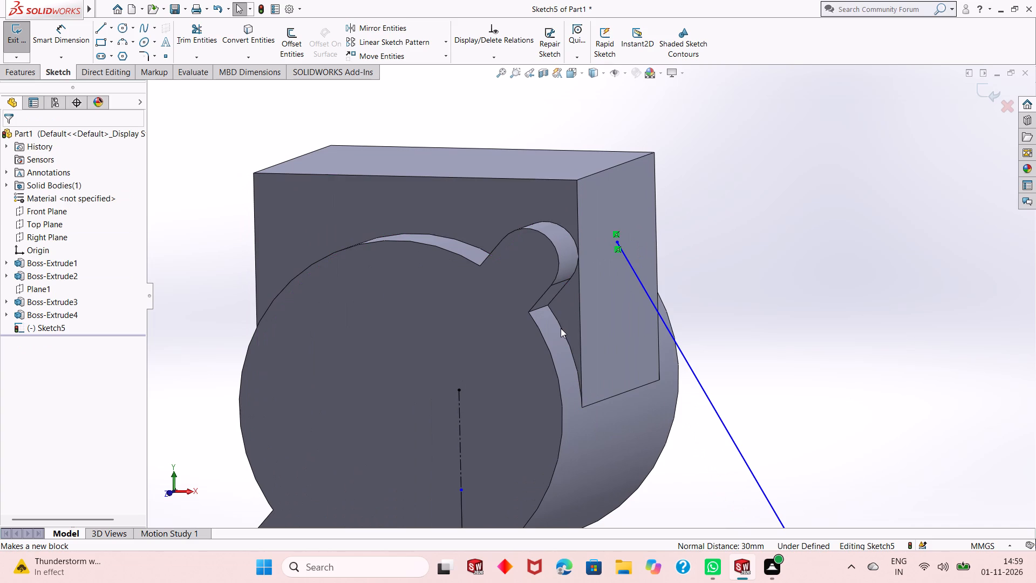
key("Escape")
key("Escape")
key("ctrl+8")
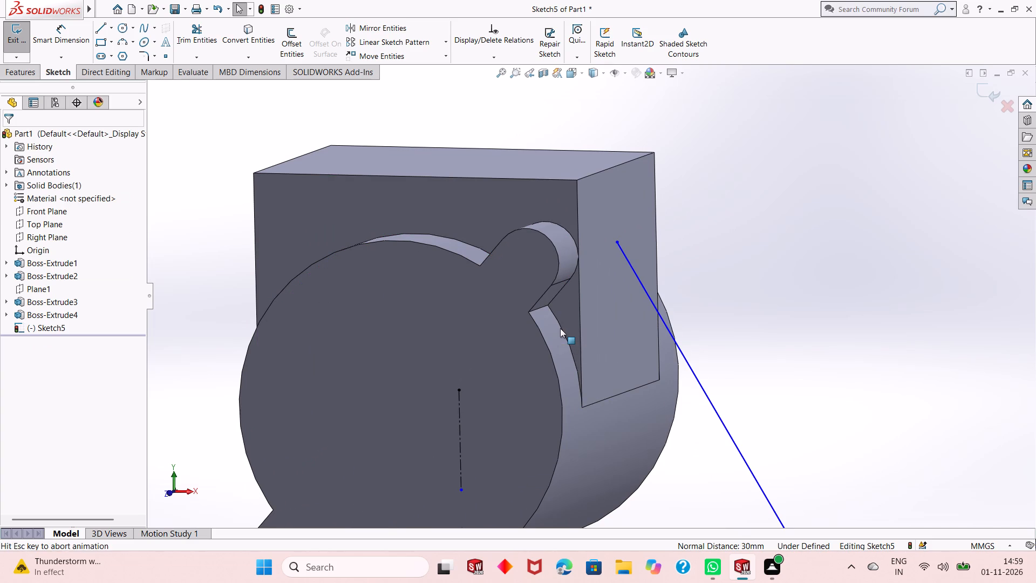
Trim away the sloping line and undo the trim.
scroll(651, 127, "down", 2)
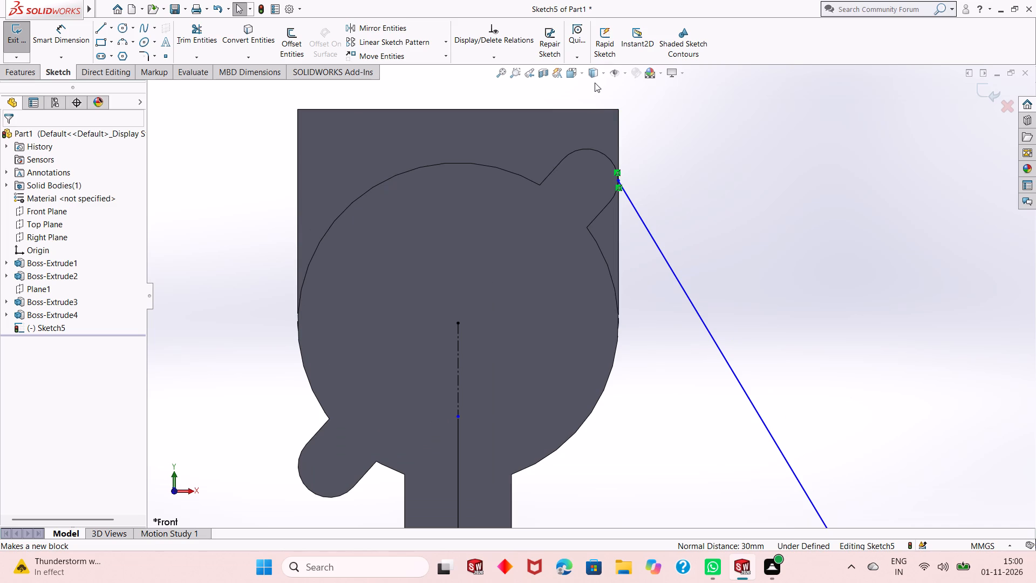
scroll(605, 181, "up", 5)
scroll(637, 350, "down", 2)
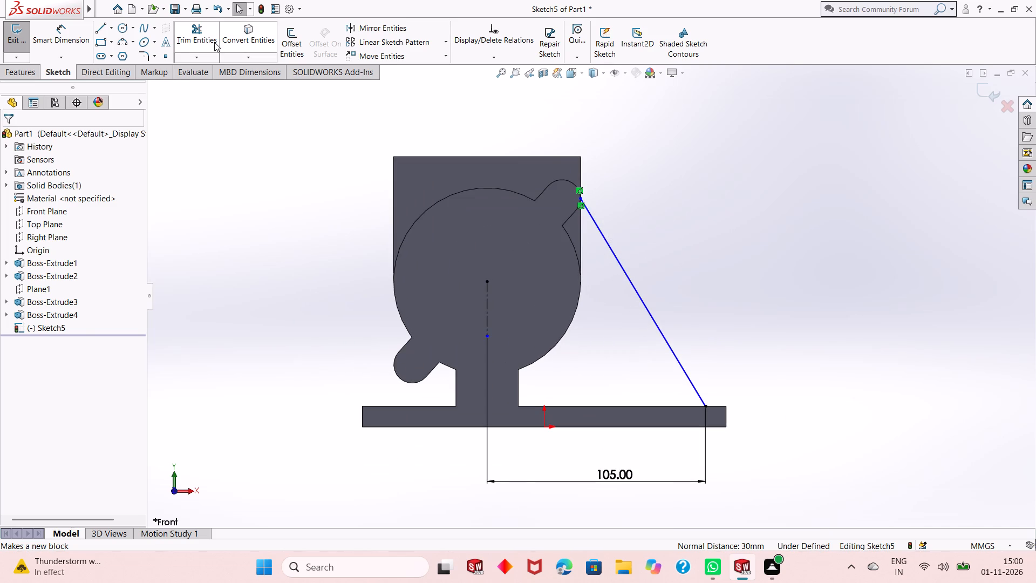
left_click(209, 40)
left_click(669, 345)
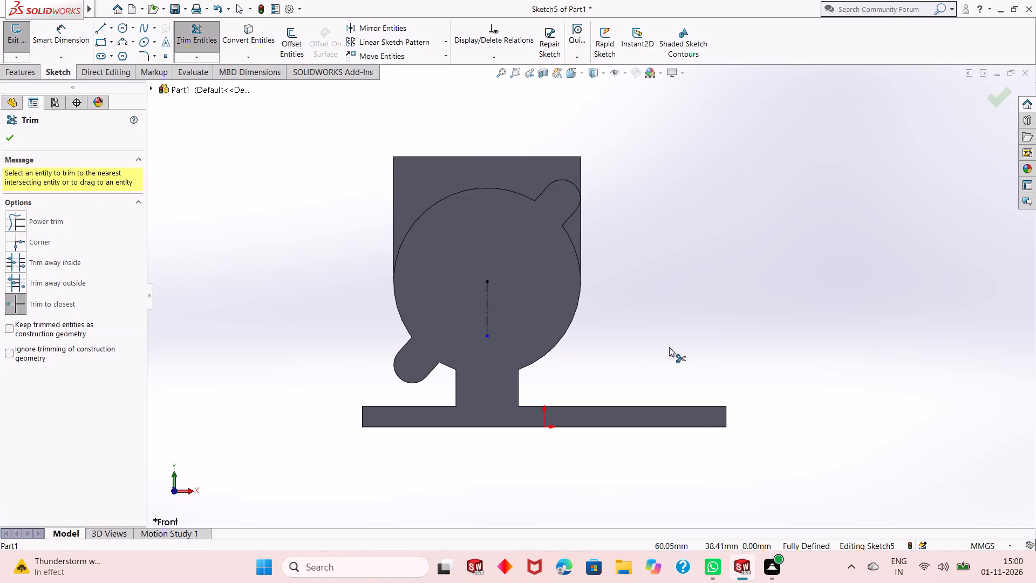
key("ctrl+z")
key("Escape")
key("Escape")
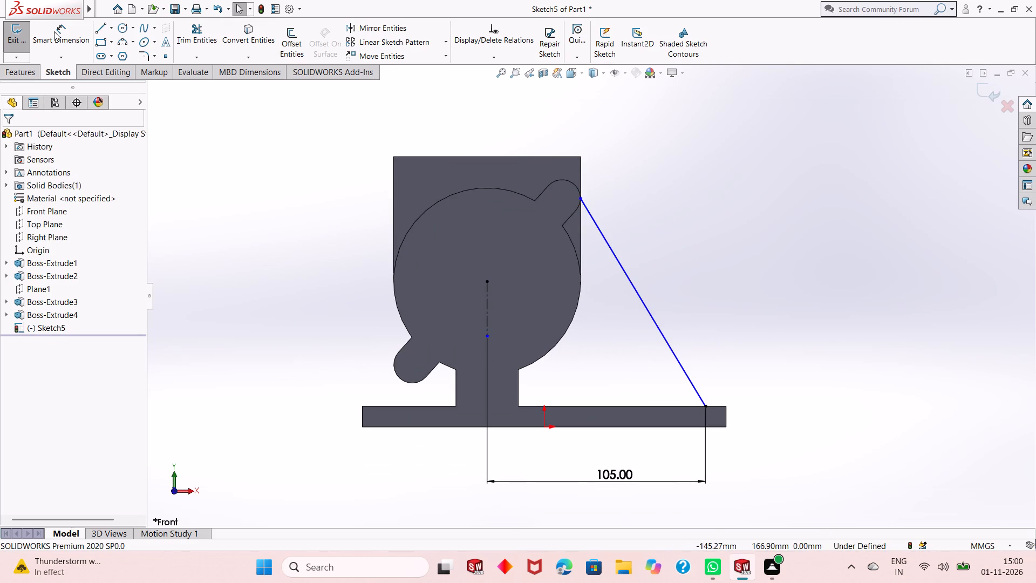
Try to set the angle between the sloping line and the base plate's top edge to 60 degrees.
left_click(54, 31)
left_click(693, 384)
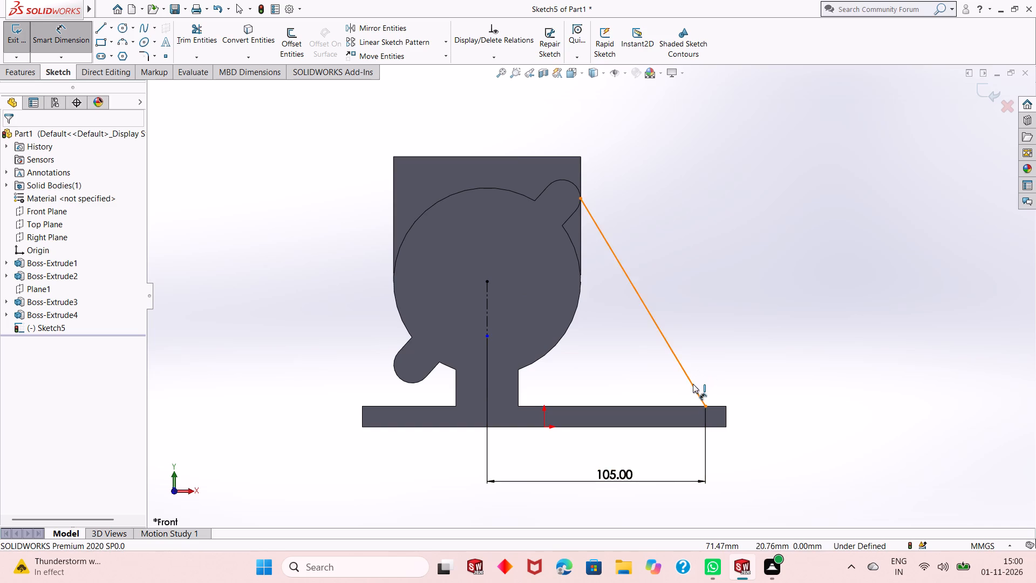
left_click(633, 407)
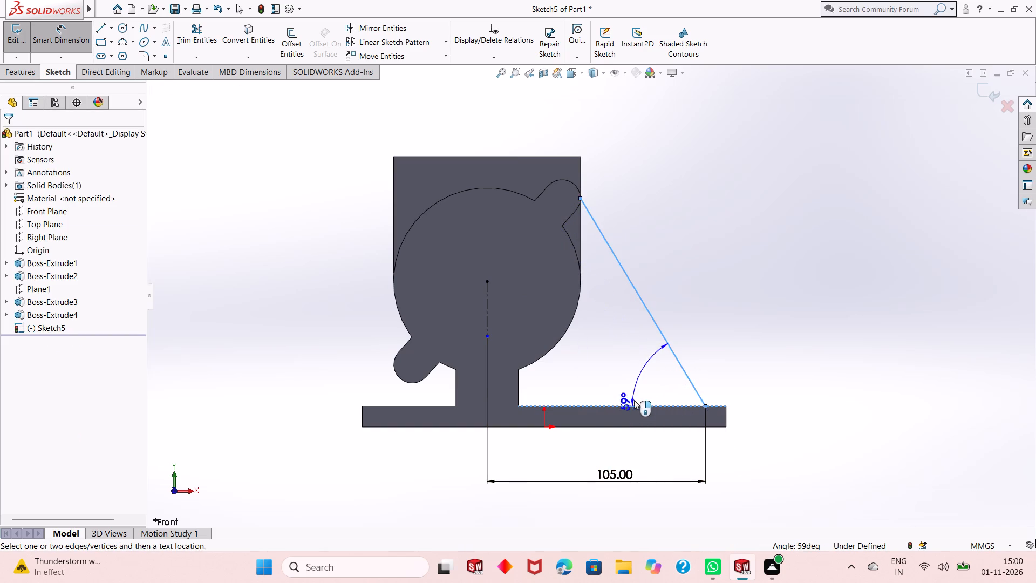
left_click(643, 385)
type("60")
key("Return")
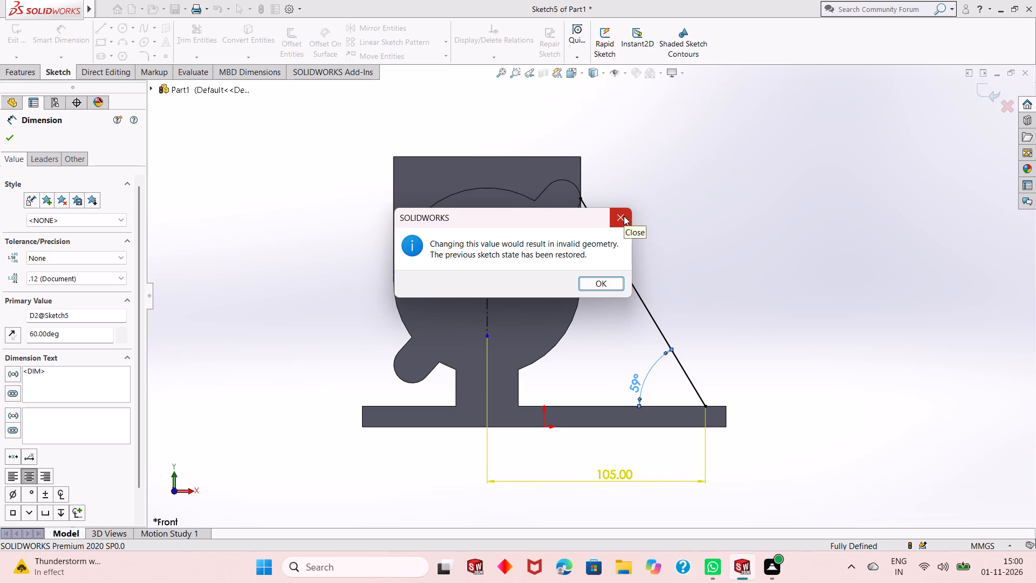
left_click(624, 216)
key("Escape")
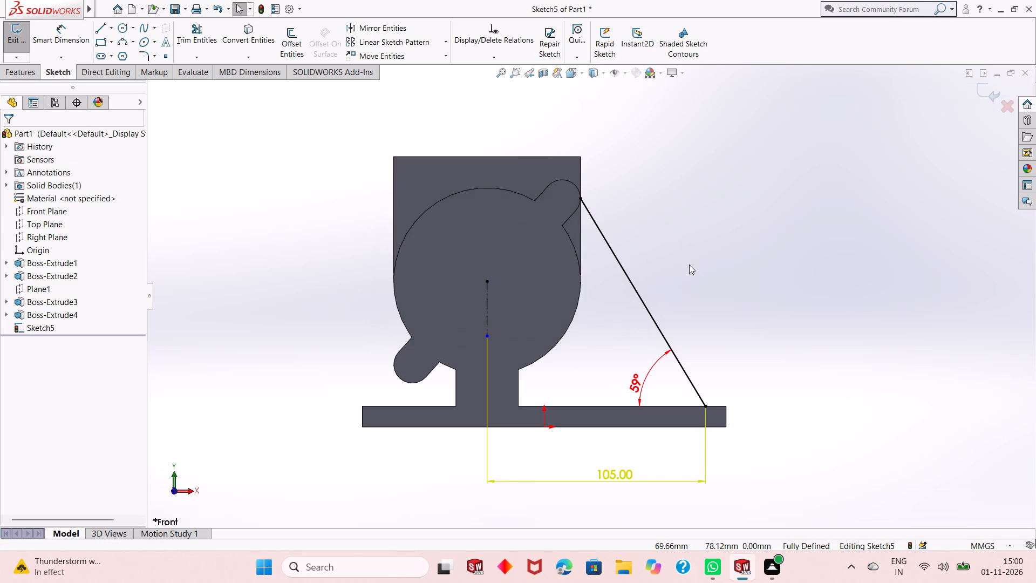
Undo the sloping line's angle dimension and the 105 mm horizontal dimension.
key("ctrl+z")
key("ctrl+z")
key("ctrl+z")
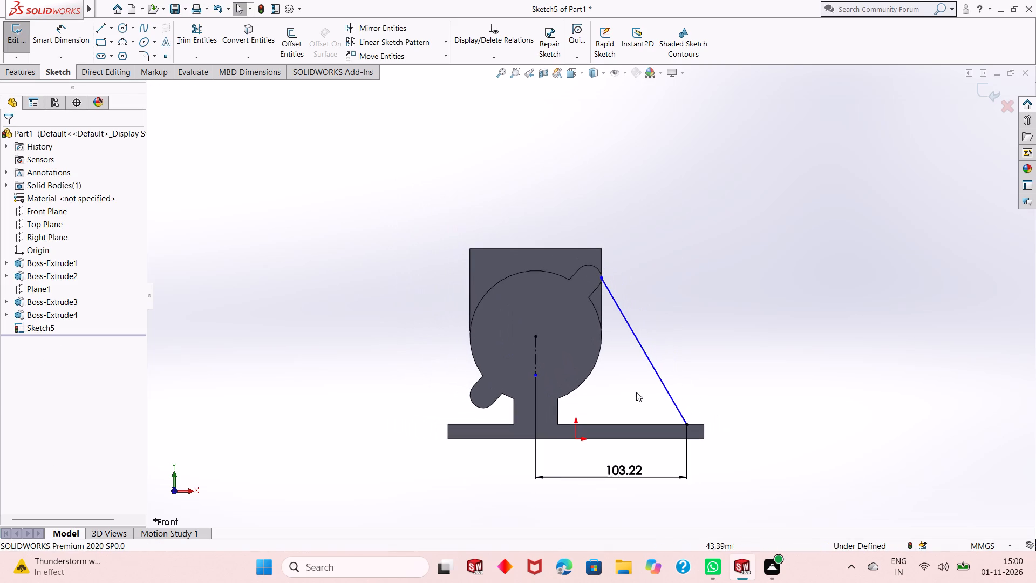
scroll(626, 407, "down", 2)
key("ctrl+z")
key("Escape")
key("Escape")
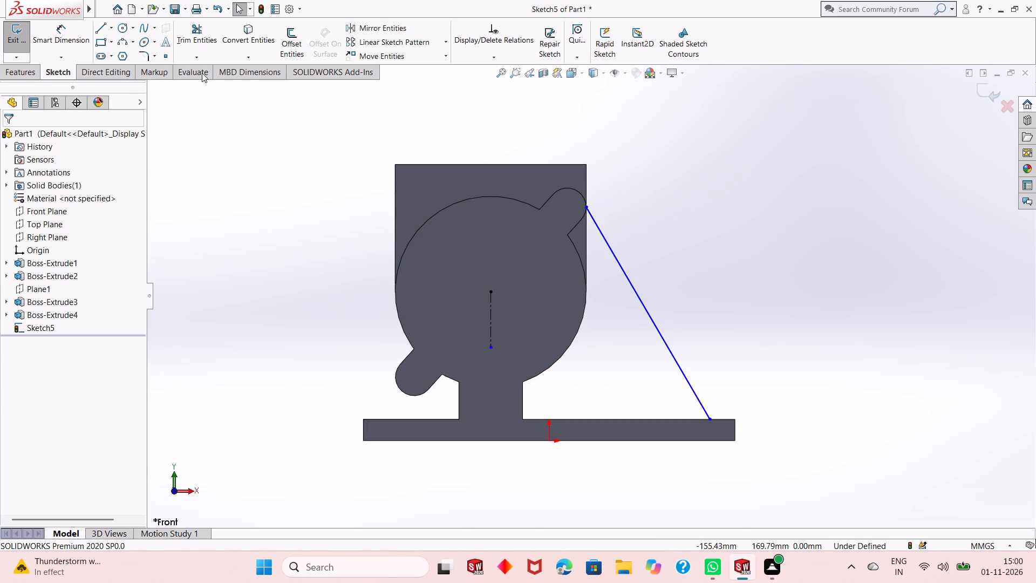
Dimension the angle between the sloping line and the base plate's top edge at 60 degrees.
left_click(64, 35)
left_click(679, 365)
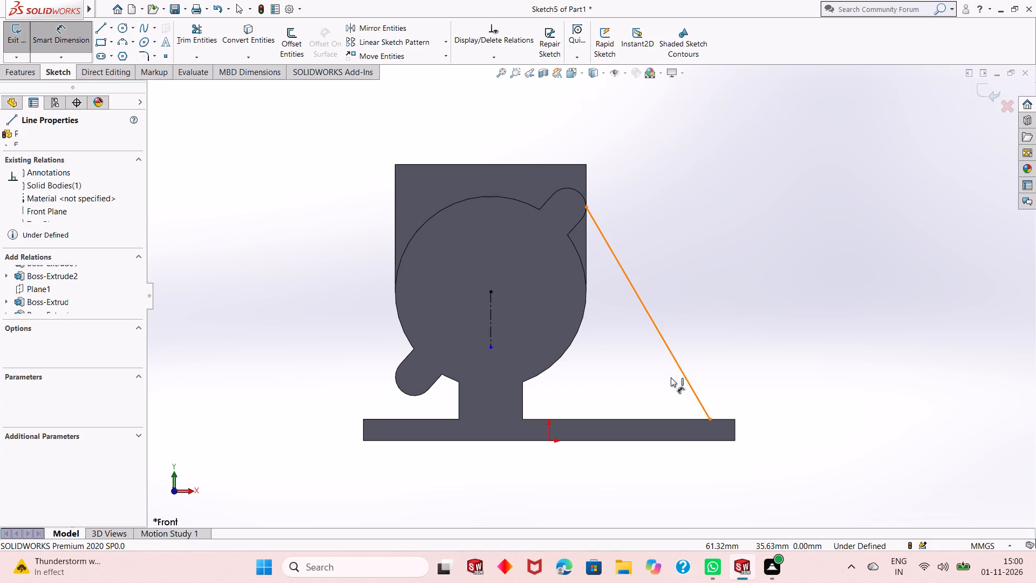
left_click(653, 419)
left_click(660, 382)
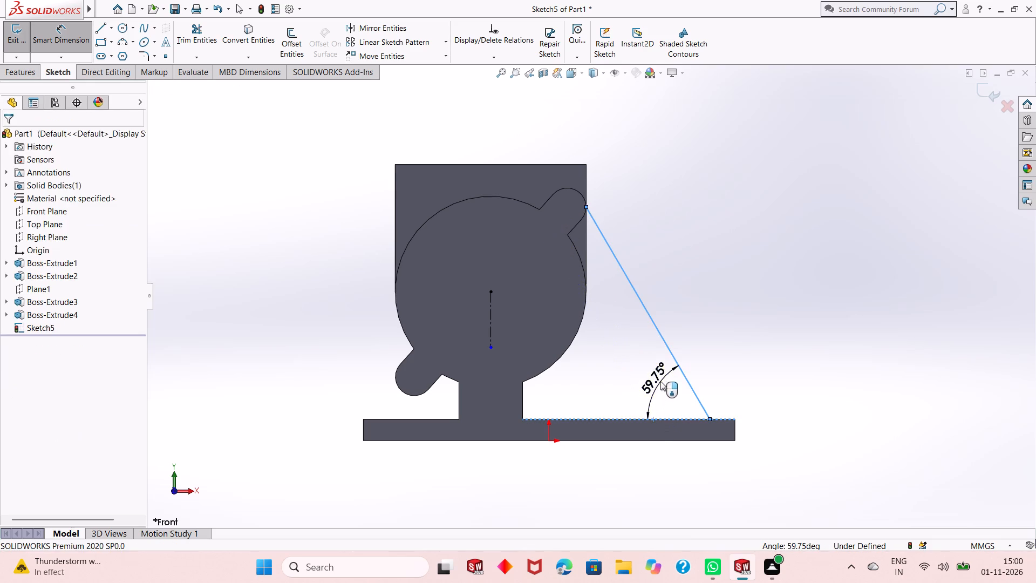
type("60")
key("Return")
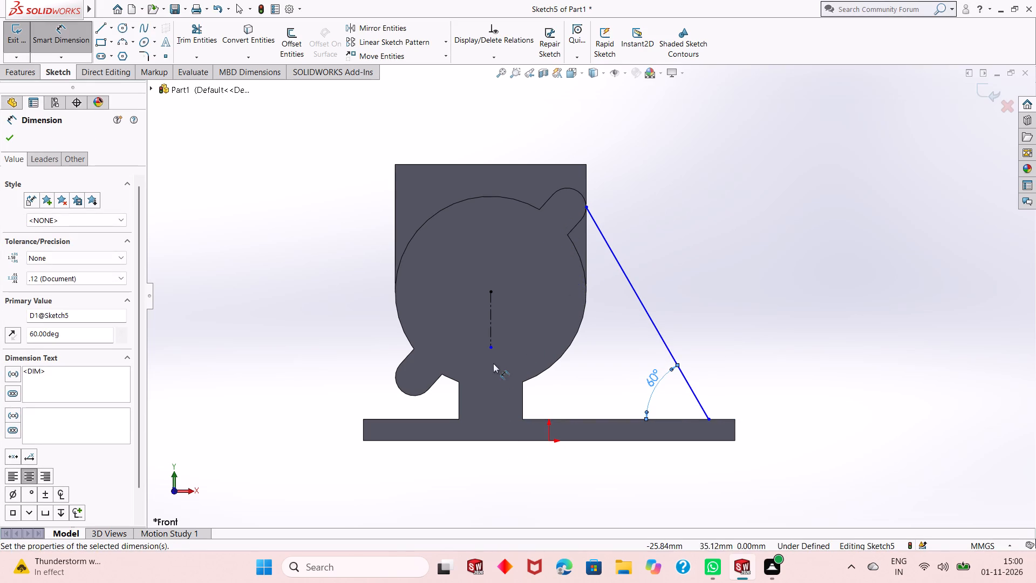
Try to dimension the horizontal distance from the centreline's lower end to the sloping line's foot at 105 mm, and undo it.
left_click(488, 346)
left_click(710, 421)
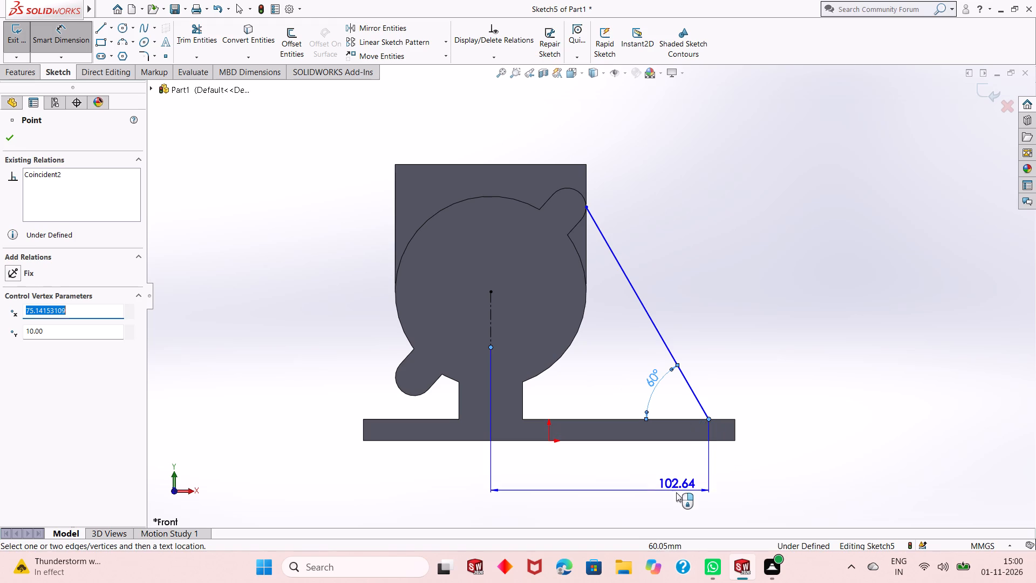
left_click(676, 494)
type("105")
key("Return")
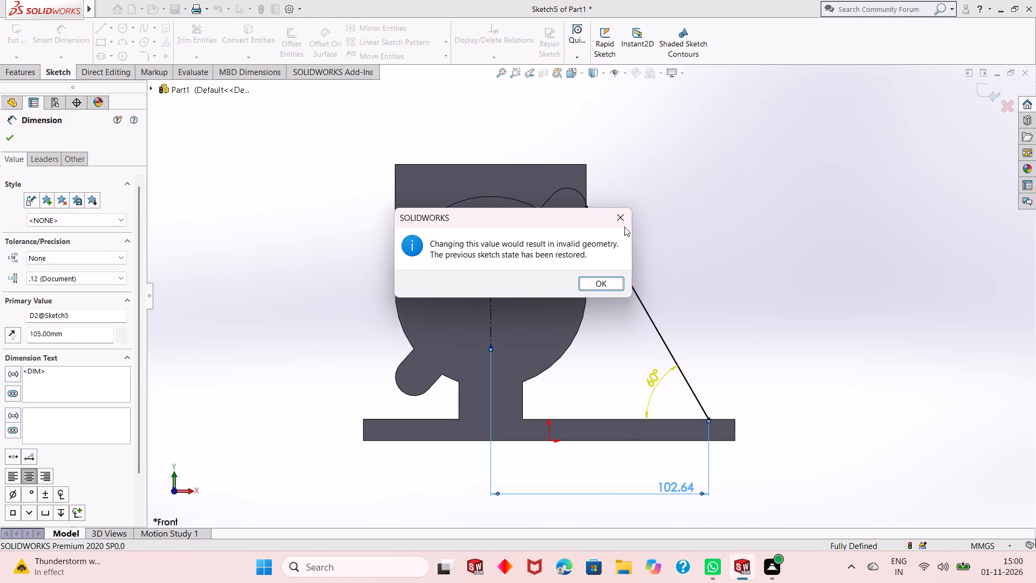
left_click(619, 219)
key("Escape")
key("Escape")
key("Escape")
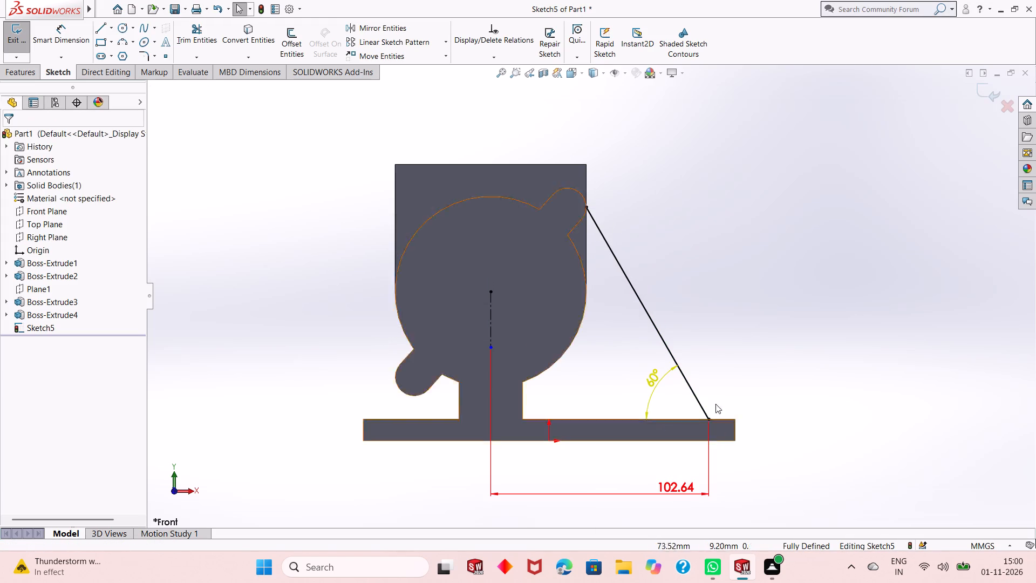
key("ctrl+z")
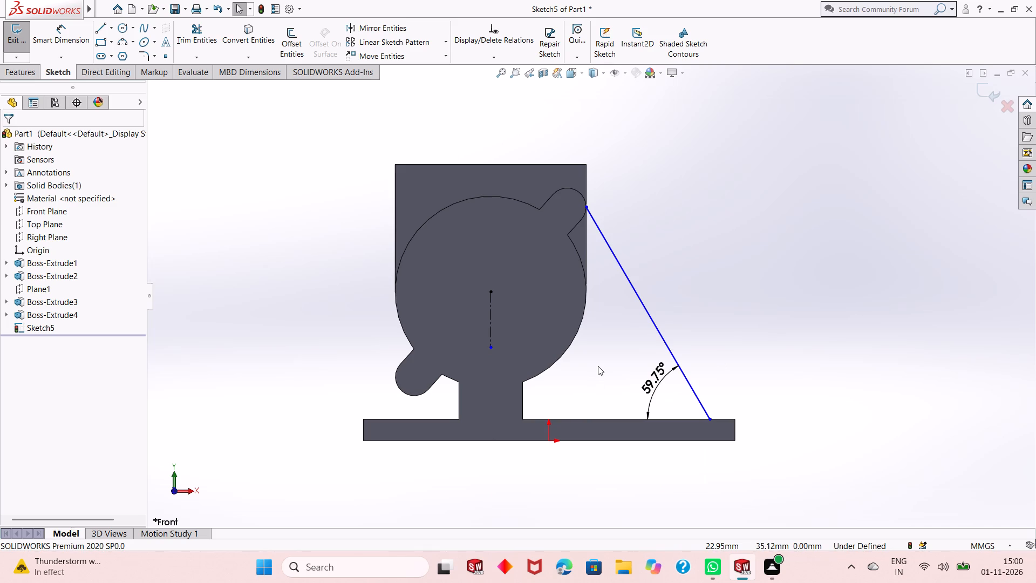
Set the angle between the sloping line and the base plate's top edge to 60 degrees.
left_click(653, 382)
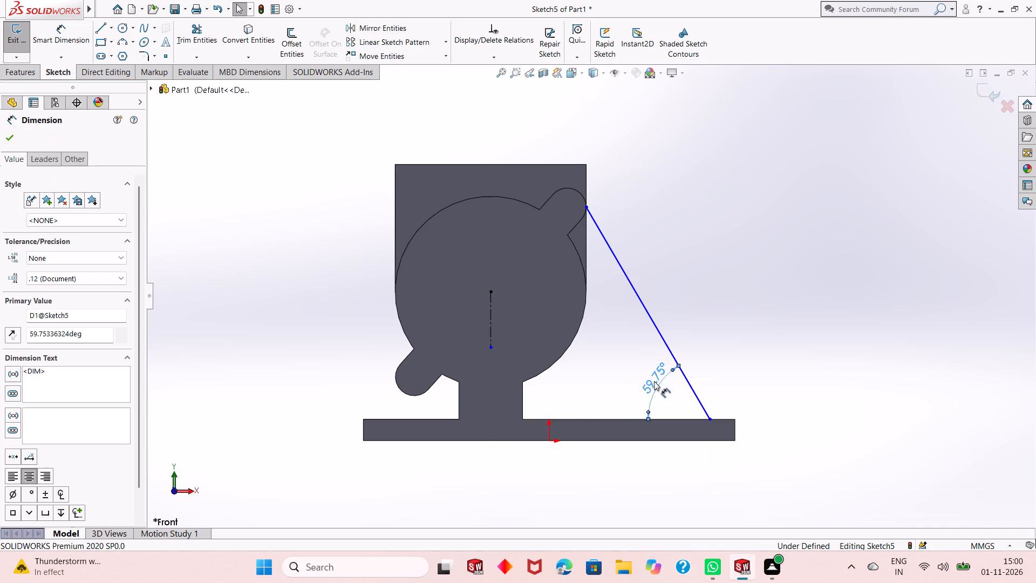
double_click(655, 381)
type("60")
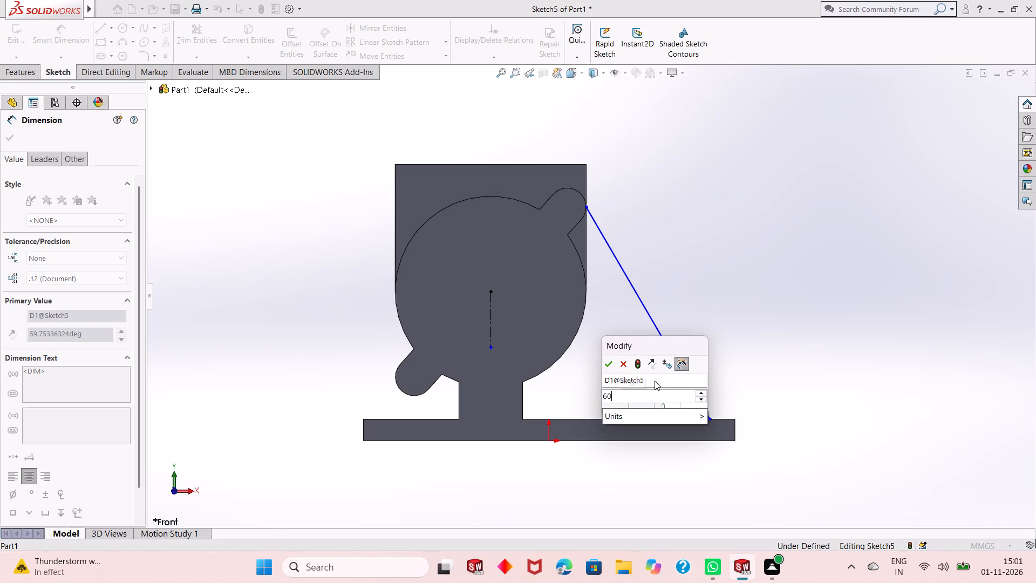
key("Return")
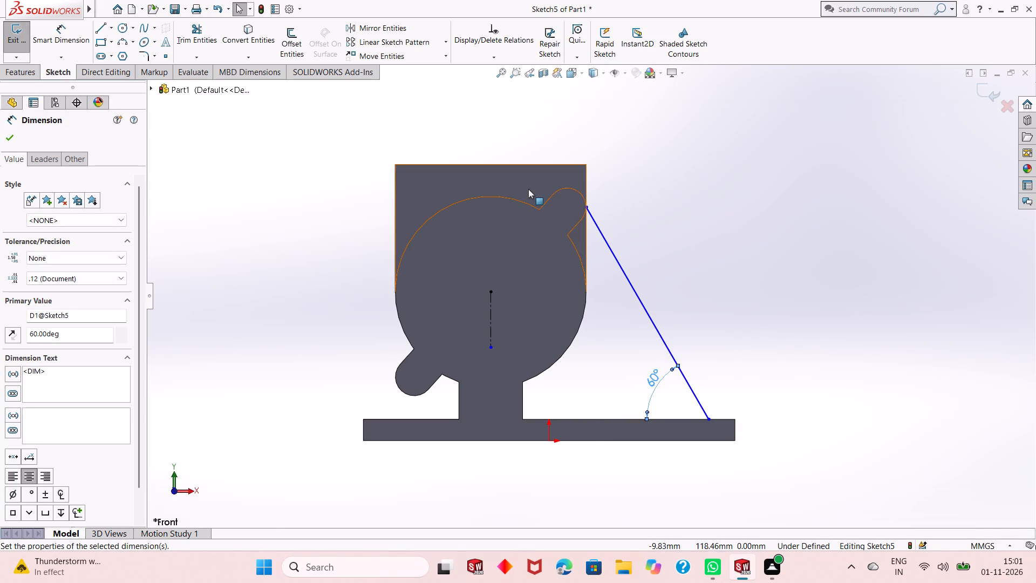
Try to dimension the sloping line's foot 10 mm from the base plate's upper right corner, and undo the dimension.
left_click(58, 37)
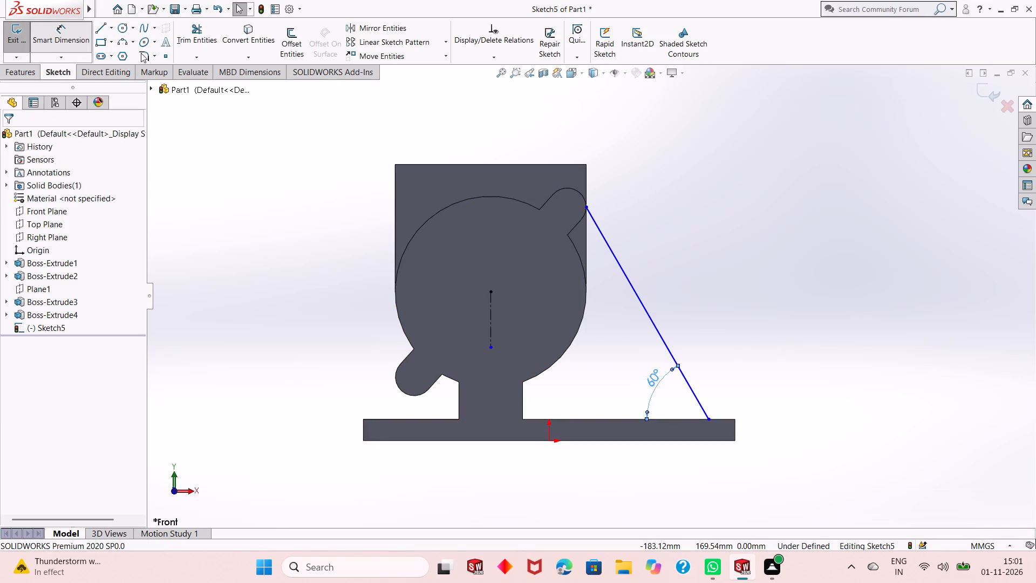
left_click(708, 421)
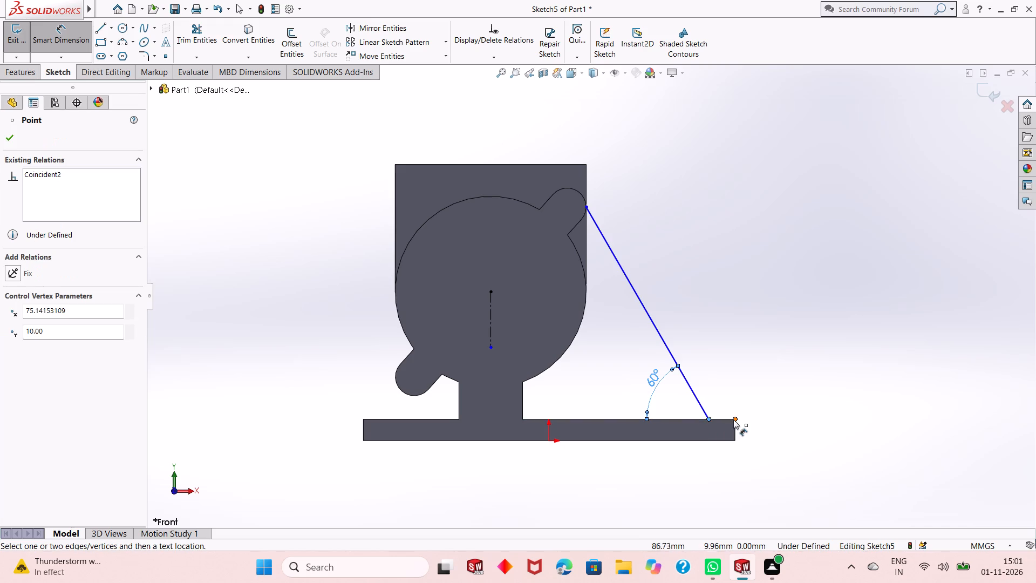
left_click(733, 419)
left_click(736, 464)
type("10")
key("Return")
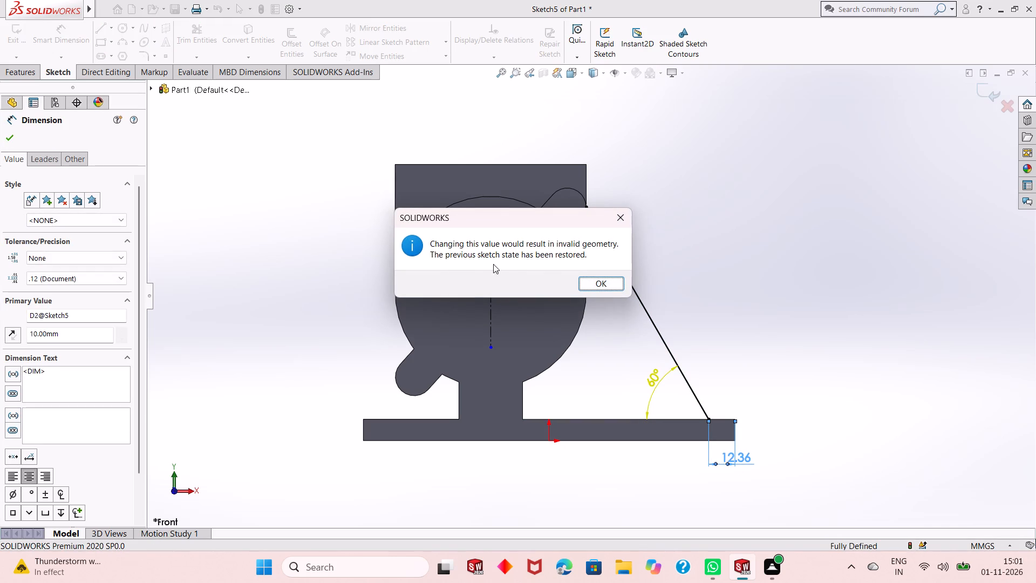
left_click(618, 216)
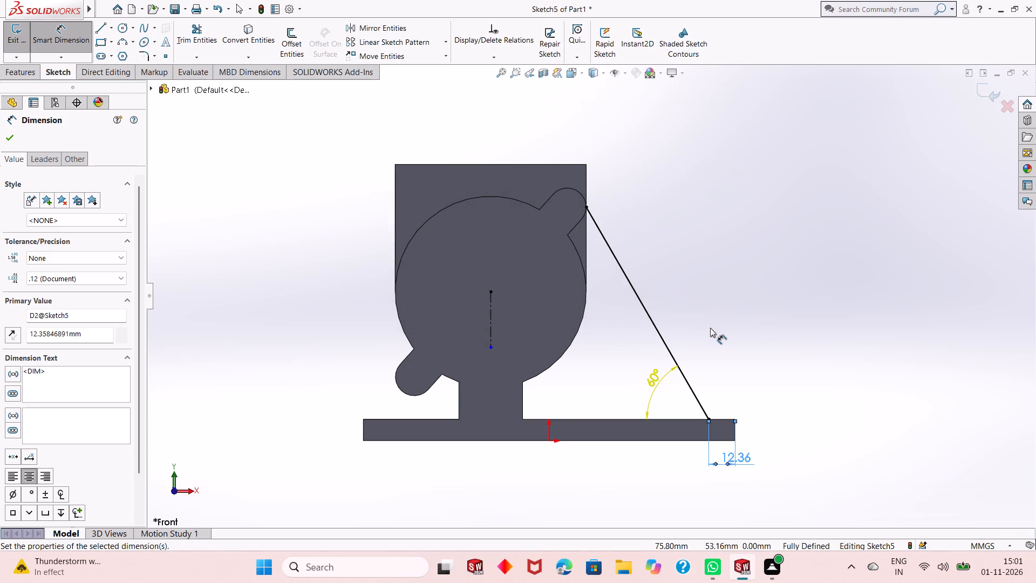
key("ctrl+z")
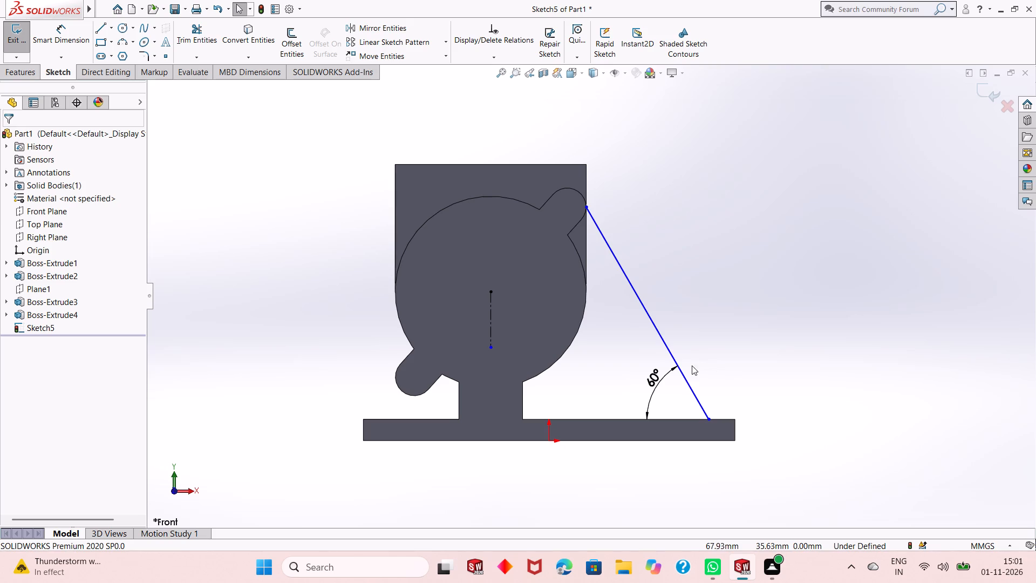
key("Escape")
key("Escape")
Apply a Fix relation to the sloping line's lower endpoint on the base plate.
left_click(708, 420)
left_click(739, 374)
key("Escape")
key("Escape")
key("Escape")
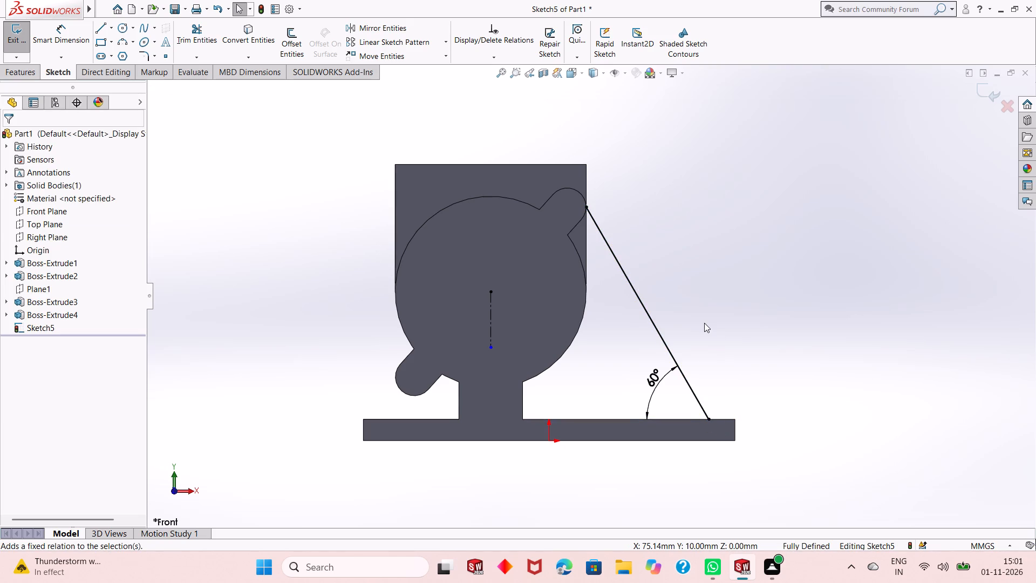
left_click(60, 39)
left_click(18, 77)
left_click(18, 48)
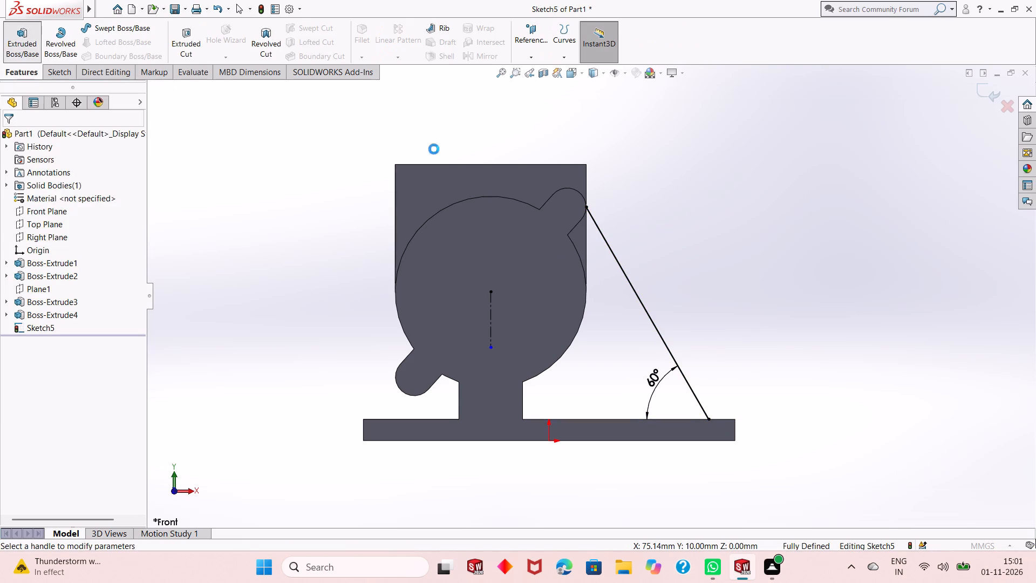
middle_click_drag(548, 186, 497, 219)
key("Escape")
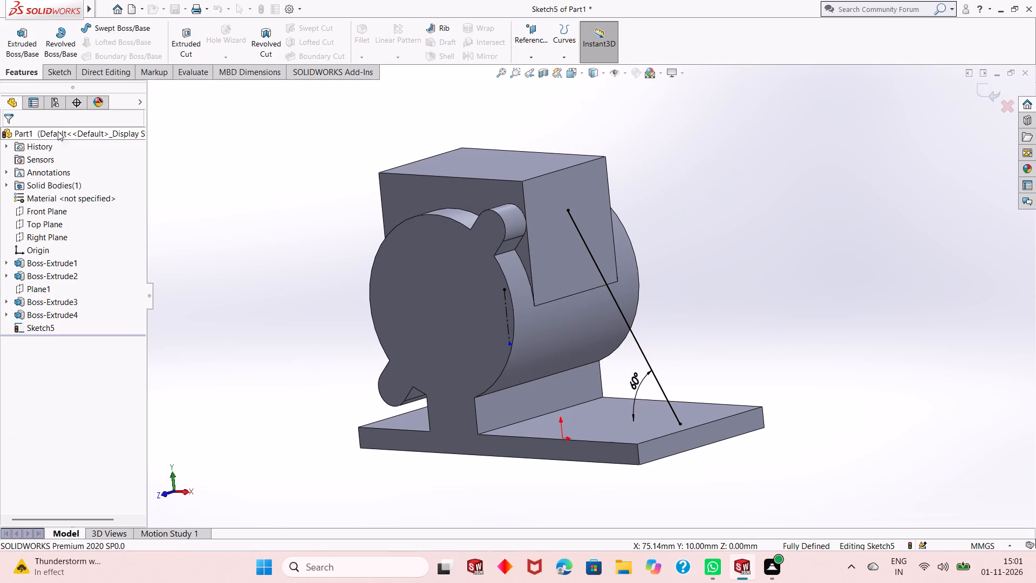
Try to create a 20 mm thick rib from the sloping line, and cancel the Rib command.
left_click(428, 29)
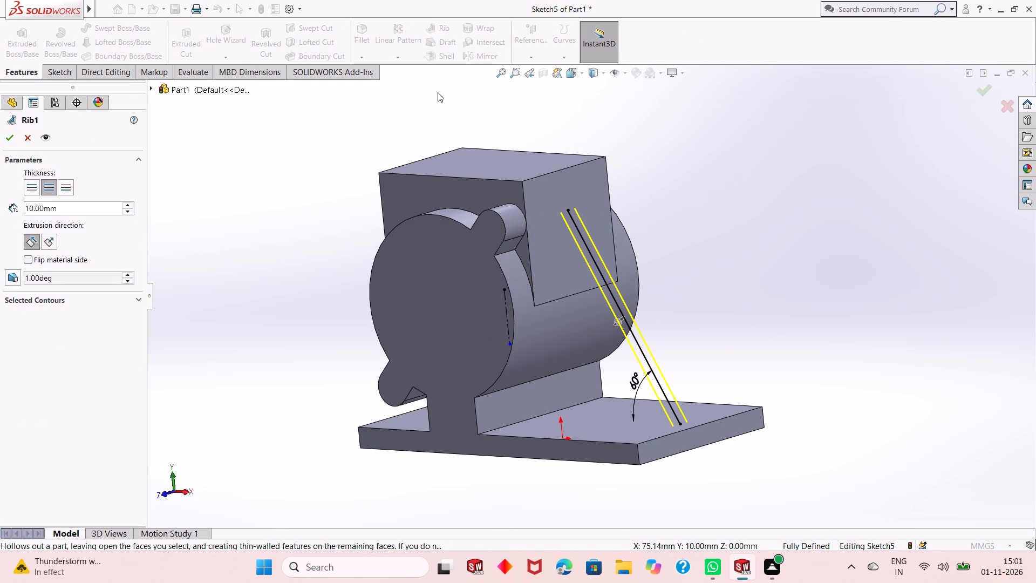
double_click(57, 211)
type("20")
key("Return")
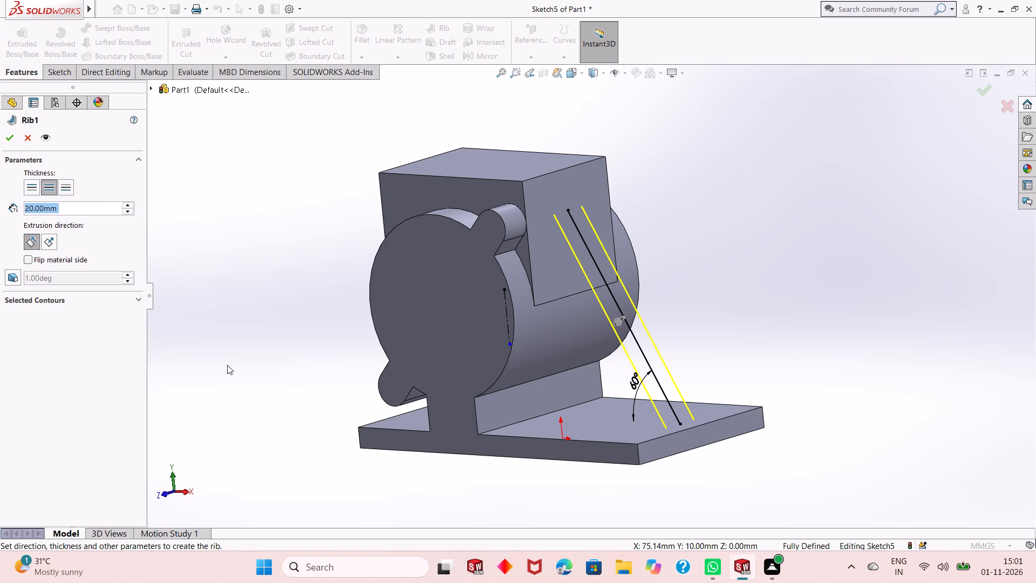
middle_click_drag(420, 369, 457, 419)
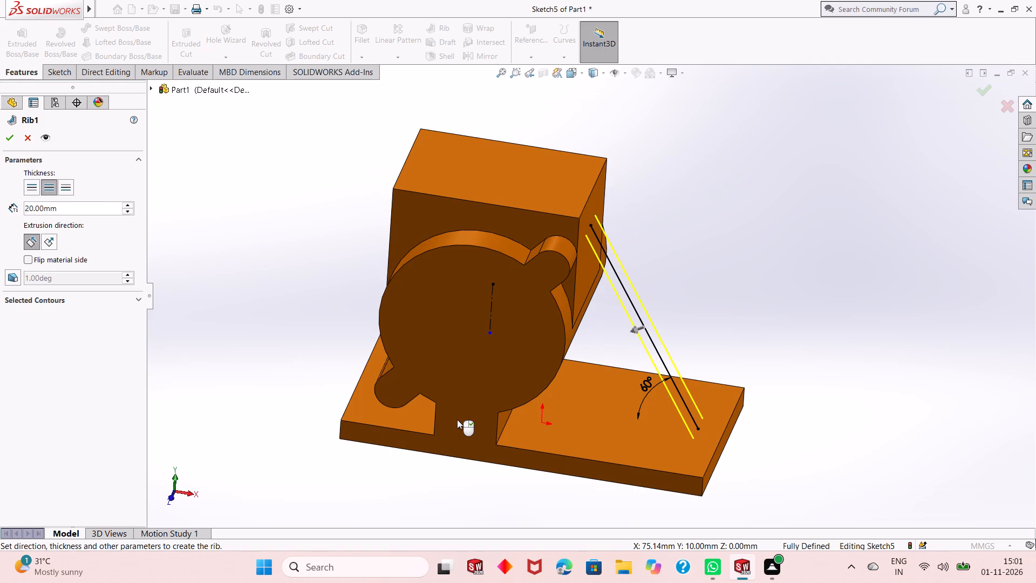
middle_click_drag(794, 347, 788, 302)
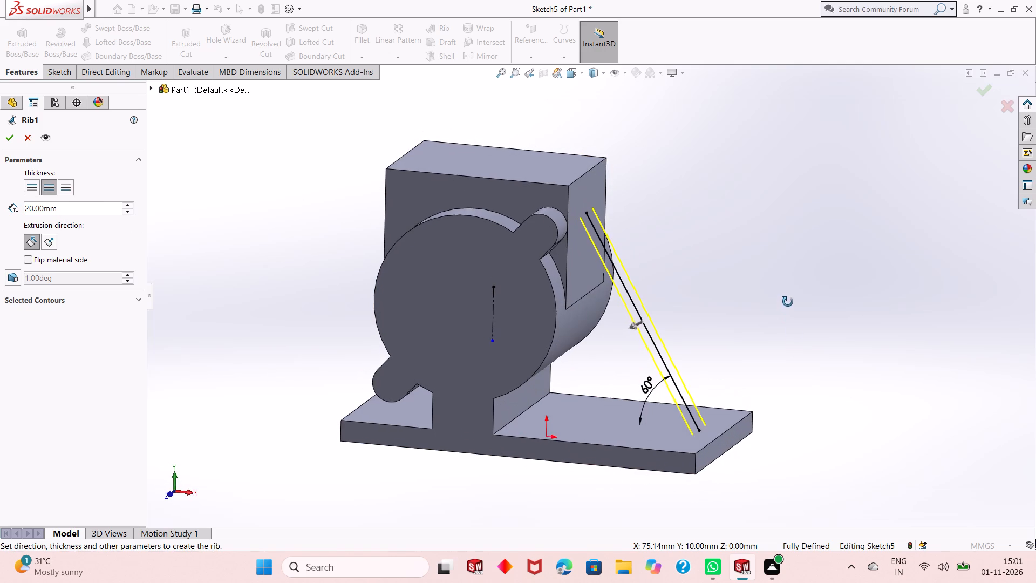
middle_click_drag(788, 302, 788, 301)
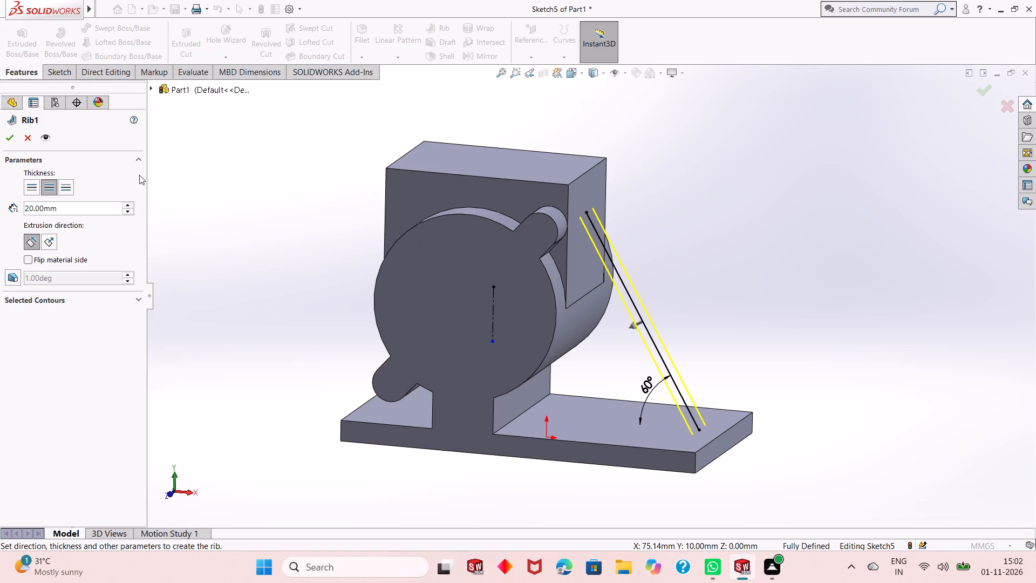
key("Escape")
Undo the Fix relation, the angle dimension, the sloping line and the centreline back to an empty Front Plane sketch.
middle_click_drag(707, 342, 723, 319)
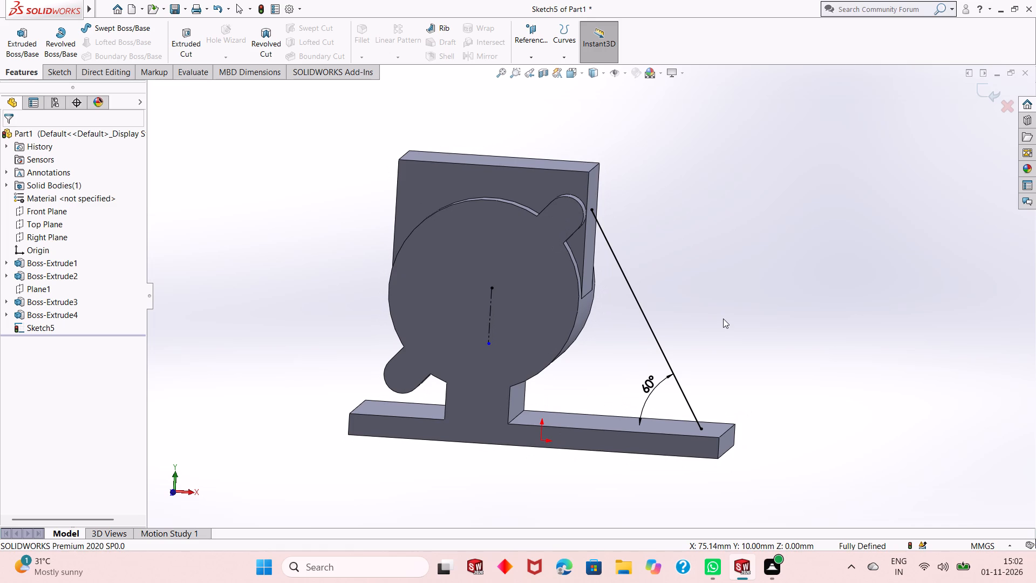
key("ctrl+z")
key("ctrl+z")
key("ctrl+z")
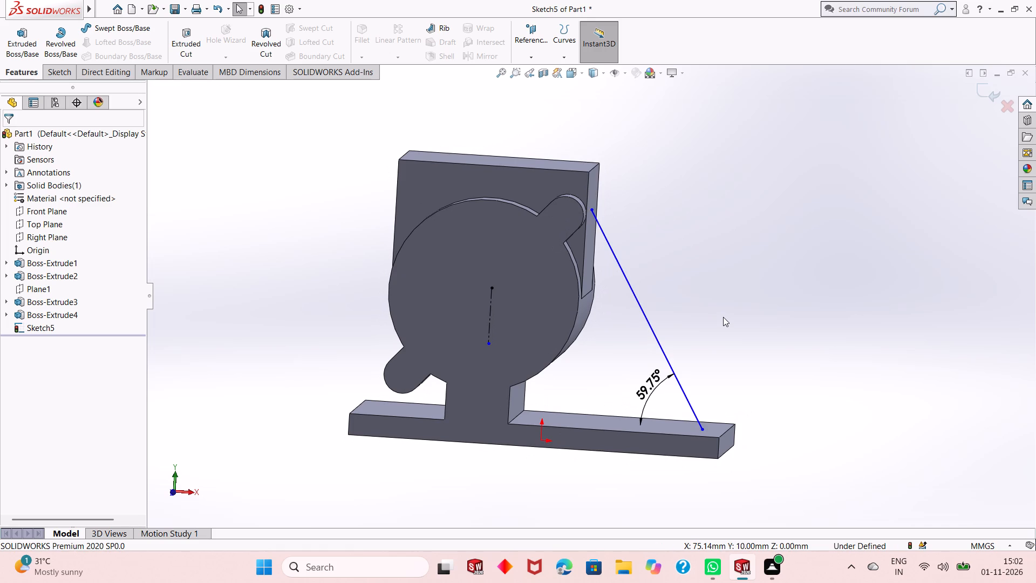
key("ctrl+8")
key("ctrl+z")
key("ctrl+z")
key("ctrl+z")
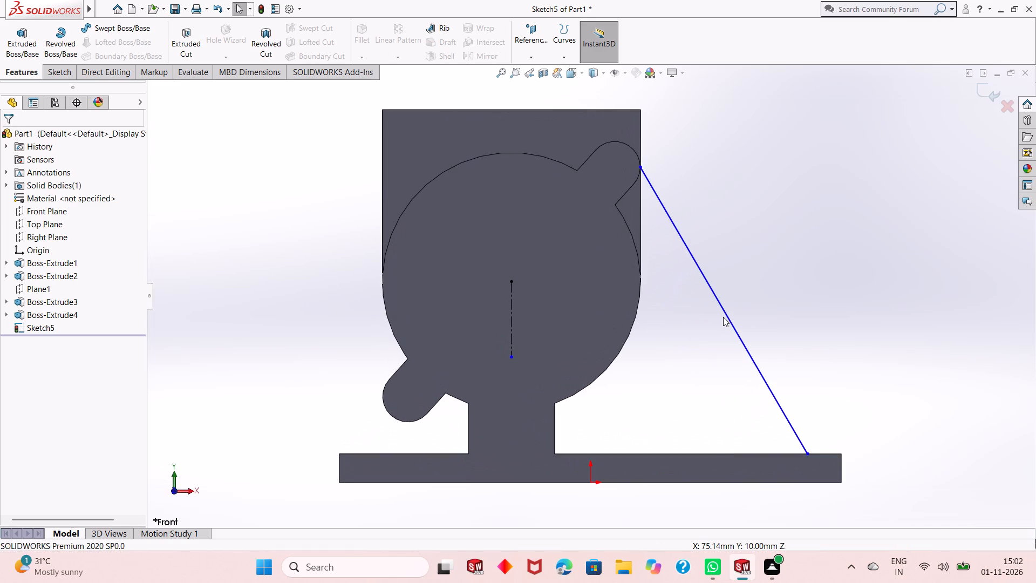
key("ctrl+z")
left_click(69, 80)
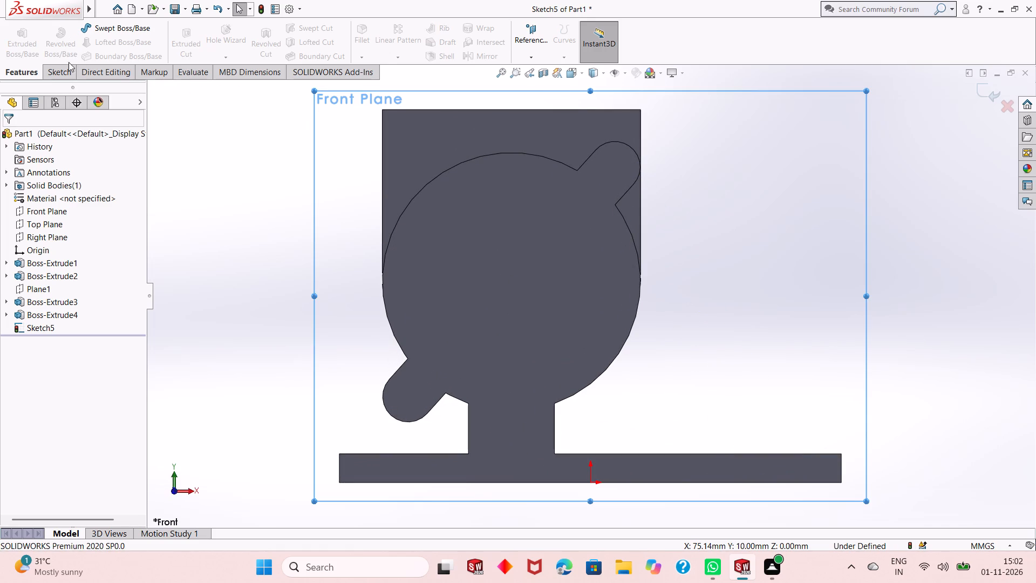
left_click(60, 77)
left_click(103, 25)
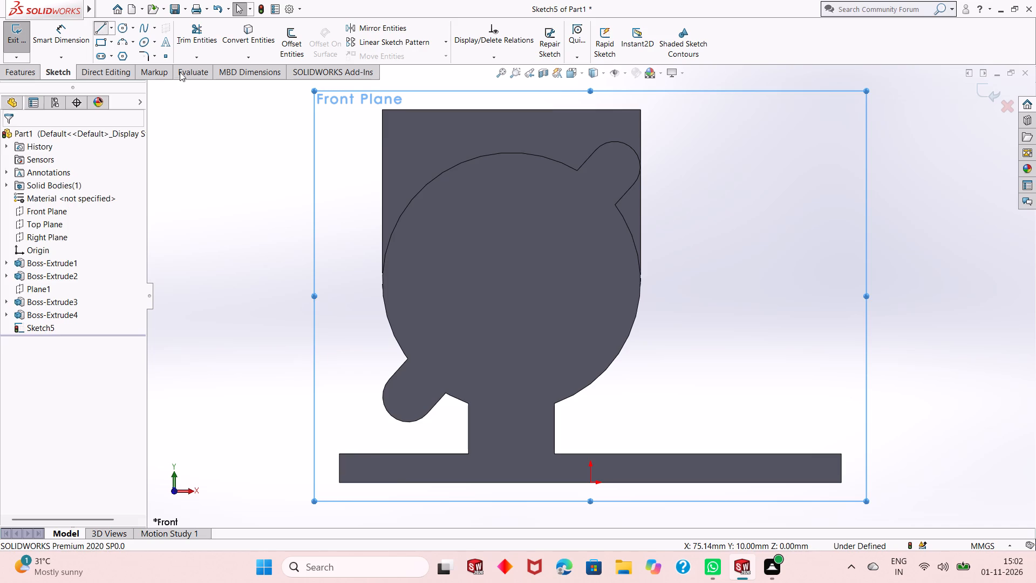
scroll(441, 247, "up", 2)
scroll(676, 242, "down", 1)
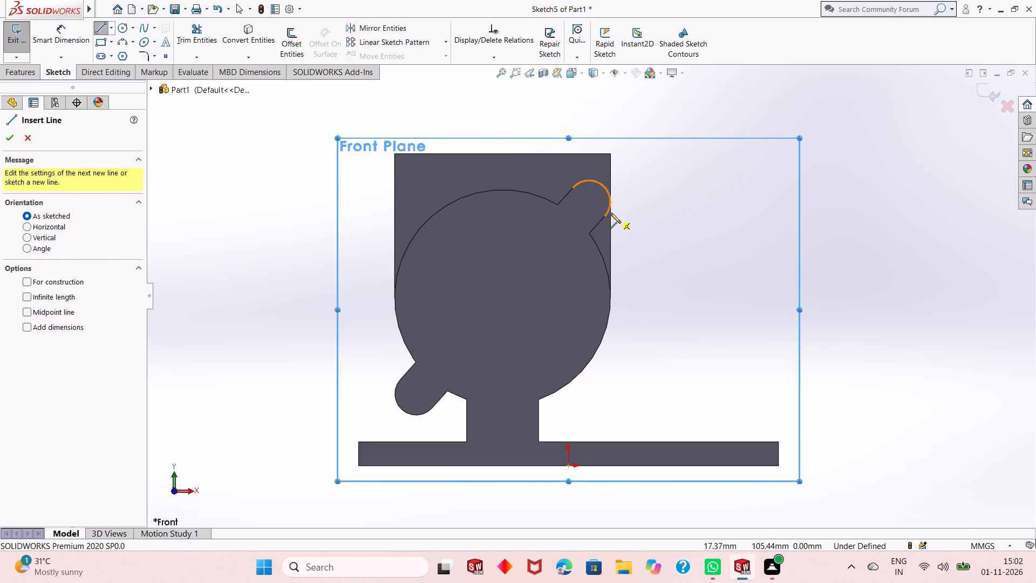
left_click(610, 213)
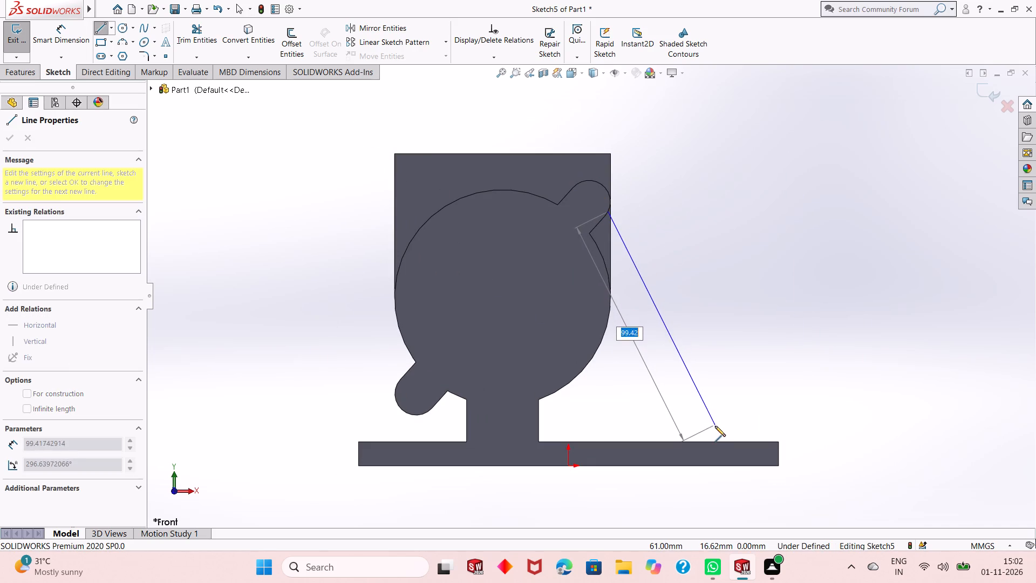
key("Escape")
Sketch a sloping line about 105 mm long from the top block's right edge, just below the upper lug, to the base plate's top edge.
scroll(624, 205, "down", 4)
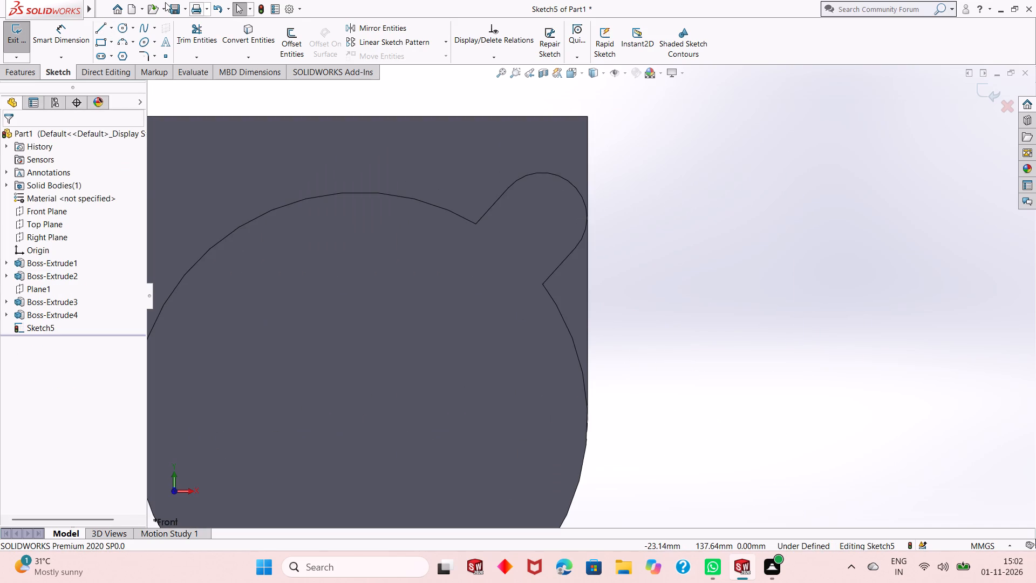
left_click(101, 24)
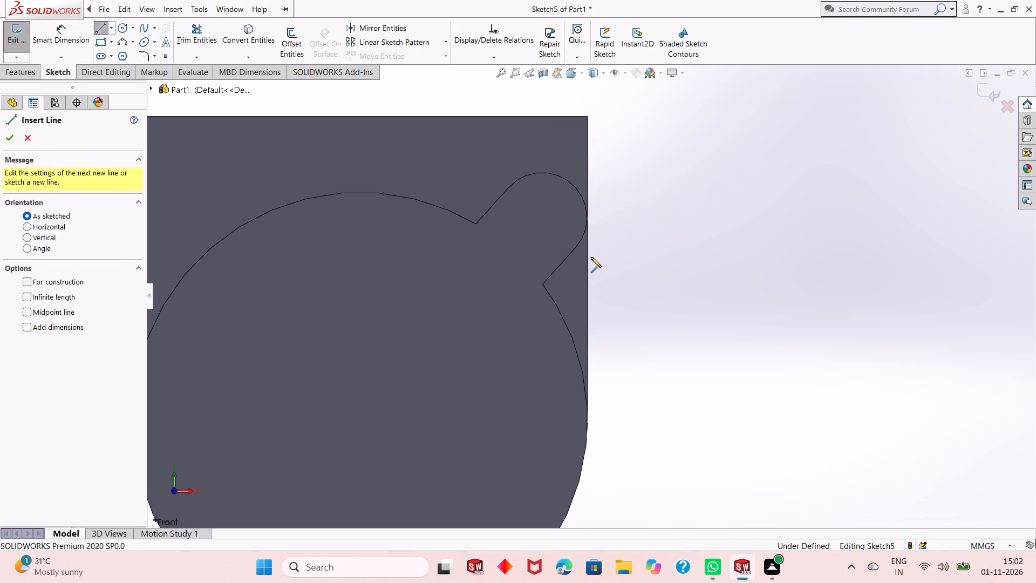
left_click(587, 247)
scroll(637, 288, "down", 3)
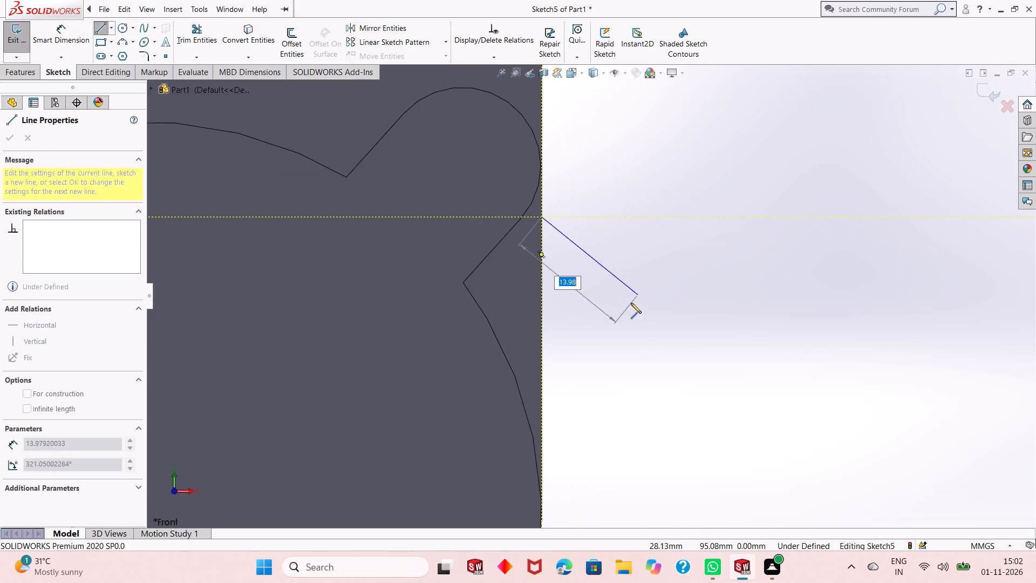
scroll(616, 316, "up", 7)
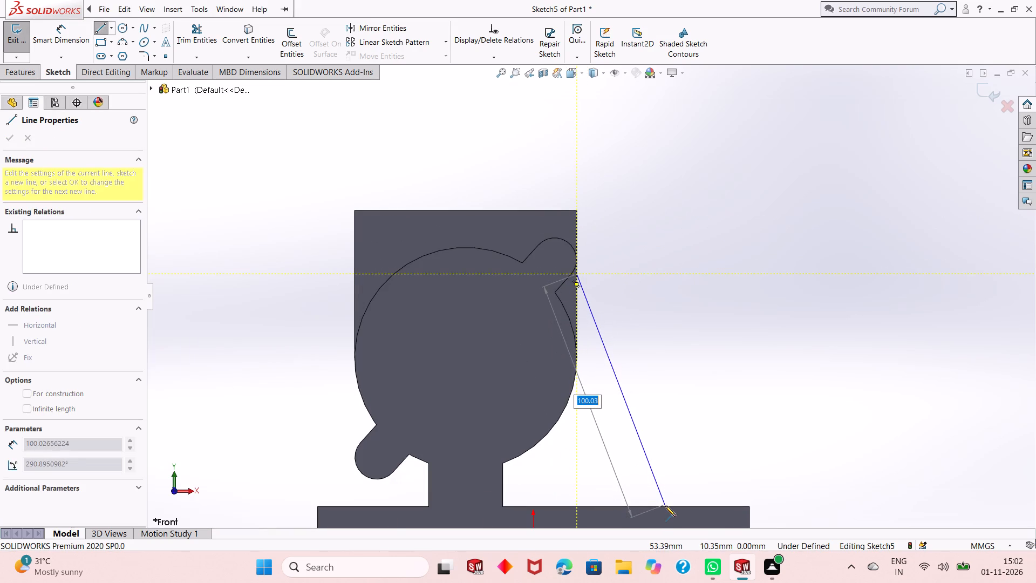
left_click(694, 506)
key("Escape")
key("Escape")
scroll(653, 476, "up", 2)
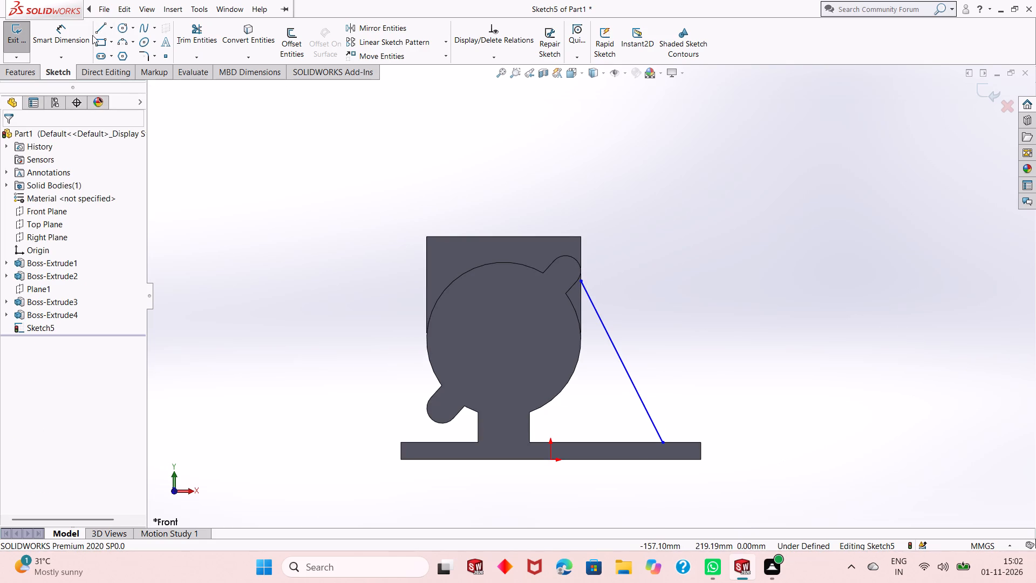
Dimension the angle between the sloping line and the base plate's top edge as 60 degrees.
left_click(56, 32)
scroll(619, 402, "down", 3)
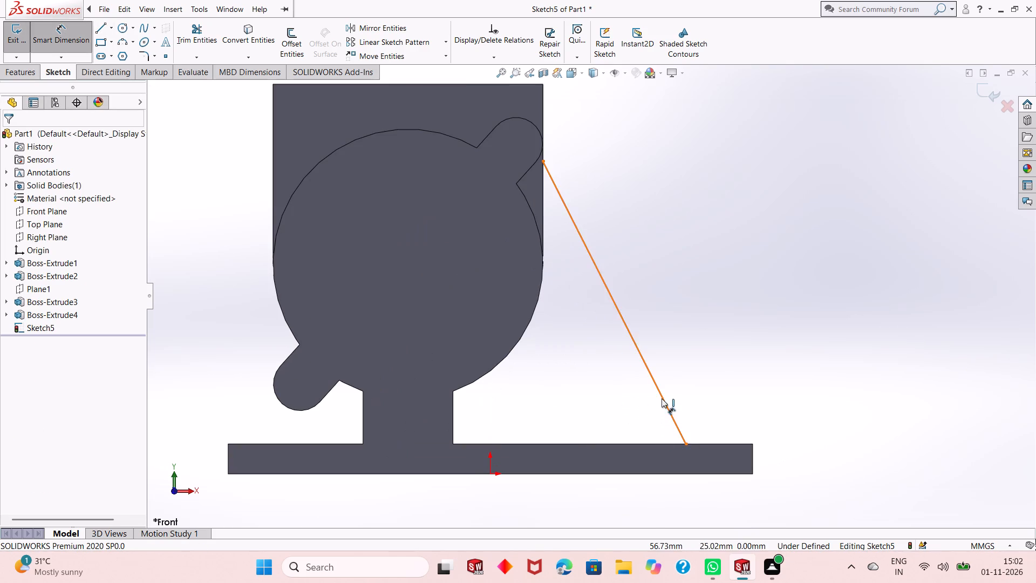
left_click(662, 398)
left_click(634, 444)
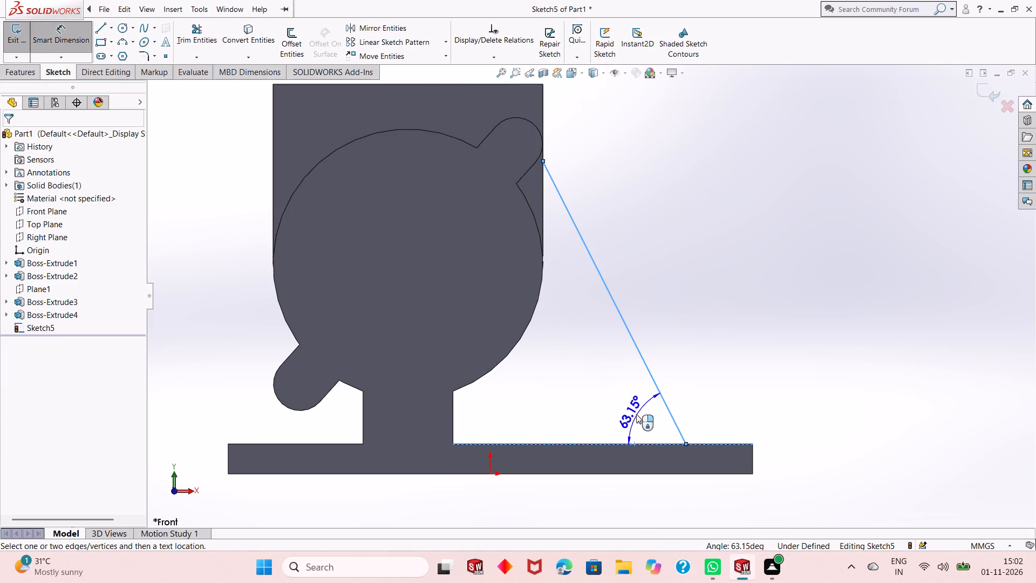
left_click(637, 413)
type("60")
key("Return")
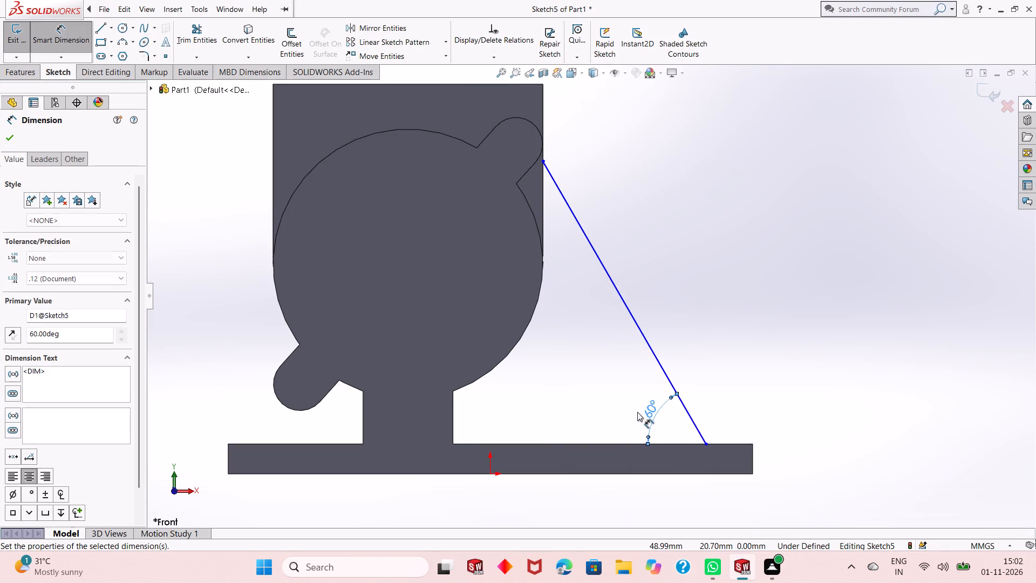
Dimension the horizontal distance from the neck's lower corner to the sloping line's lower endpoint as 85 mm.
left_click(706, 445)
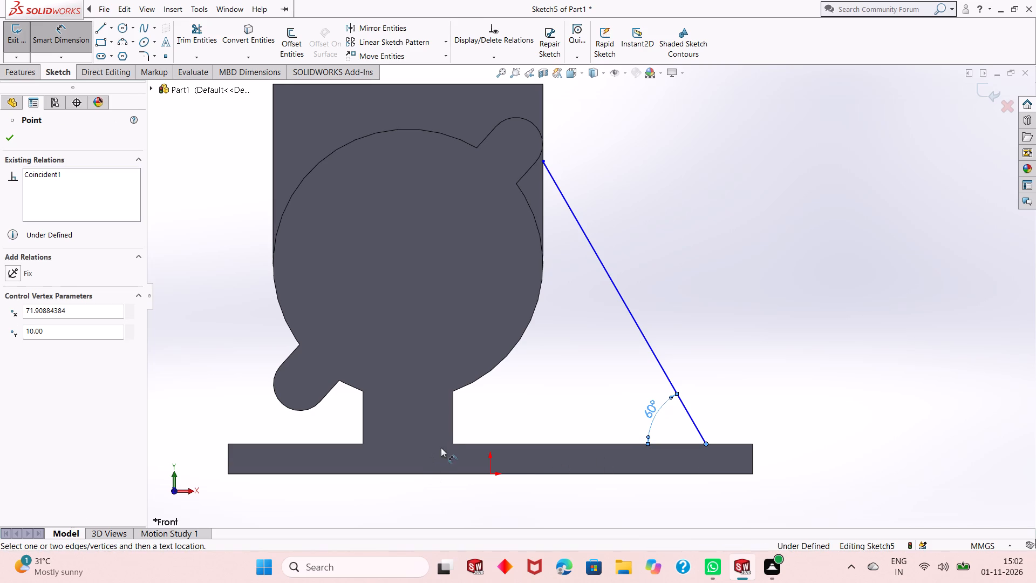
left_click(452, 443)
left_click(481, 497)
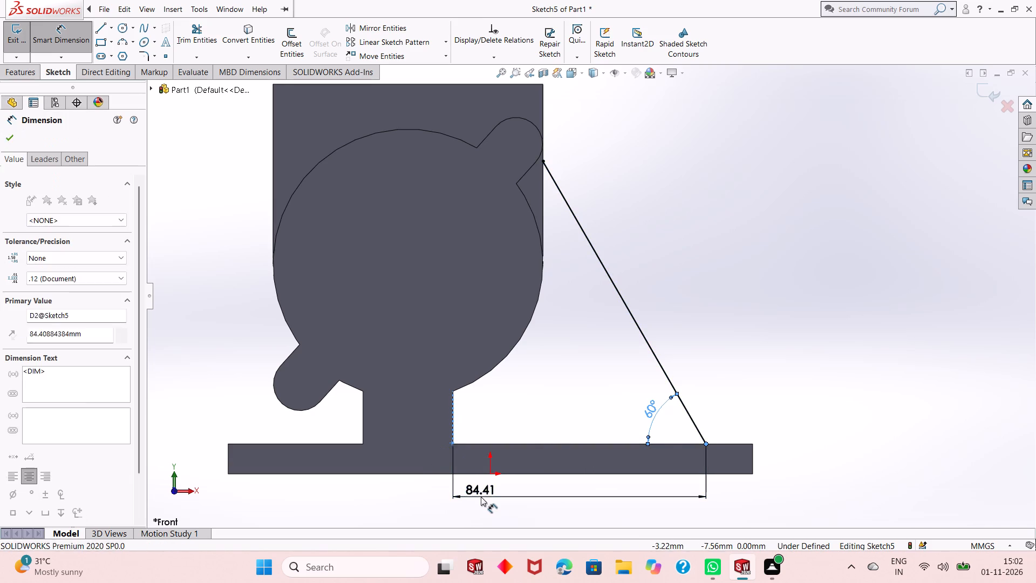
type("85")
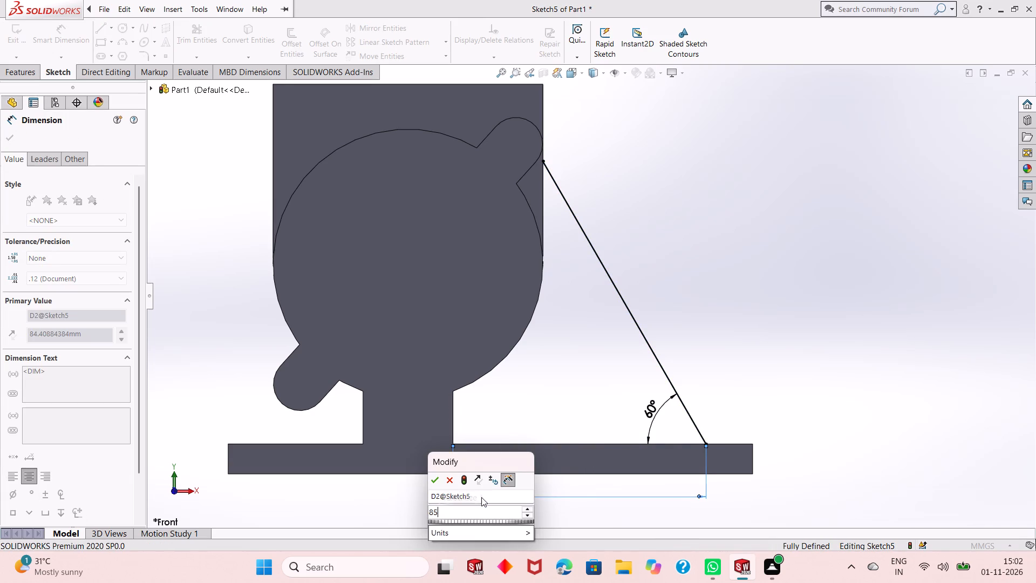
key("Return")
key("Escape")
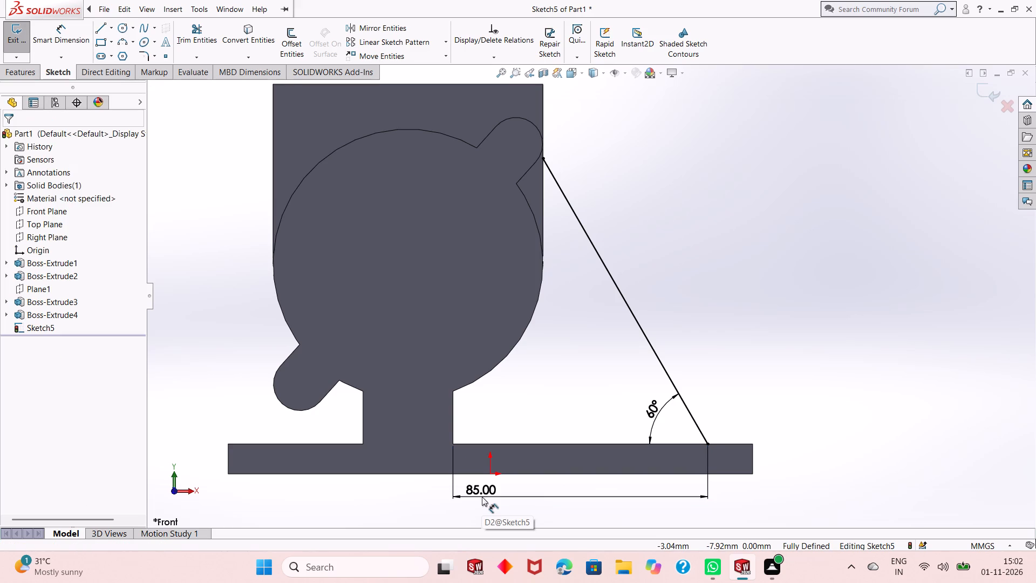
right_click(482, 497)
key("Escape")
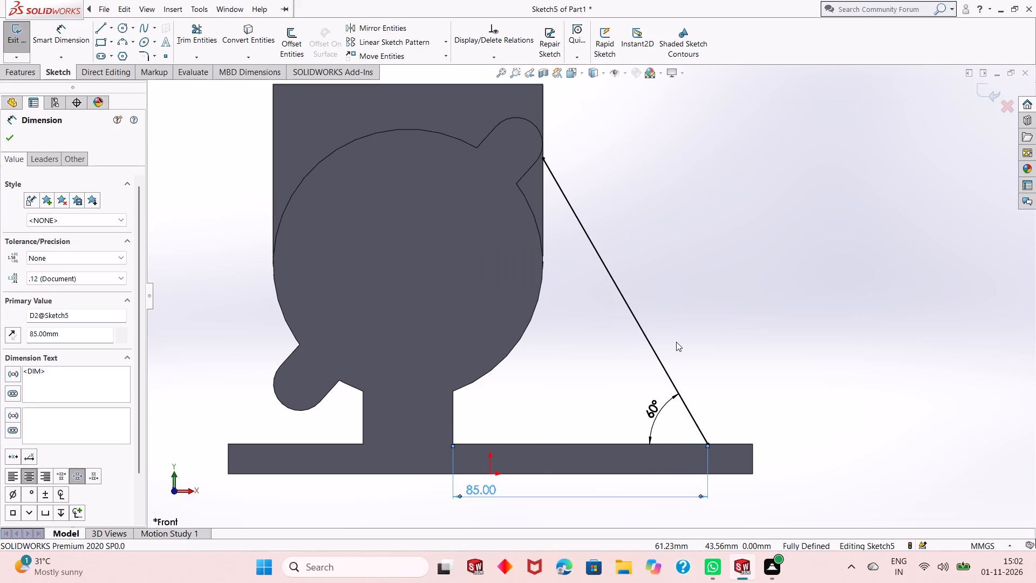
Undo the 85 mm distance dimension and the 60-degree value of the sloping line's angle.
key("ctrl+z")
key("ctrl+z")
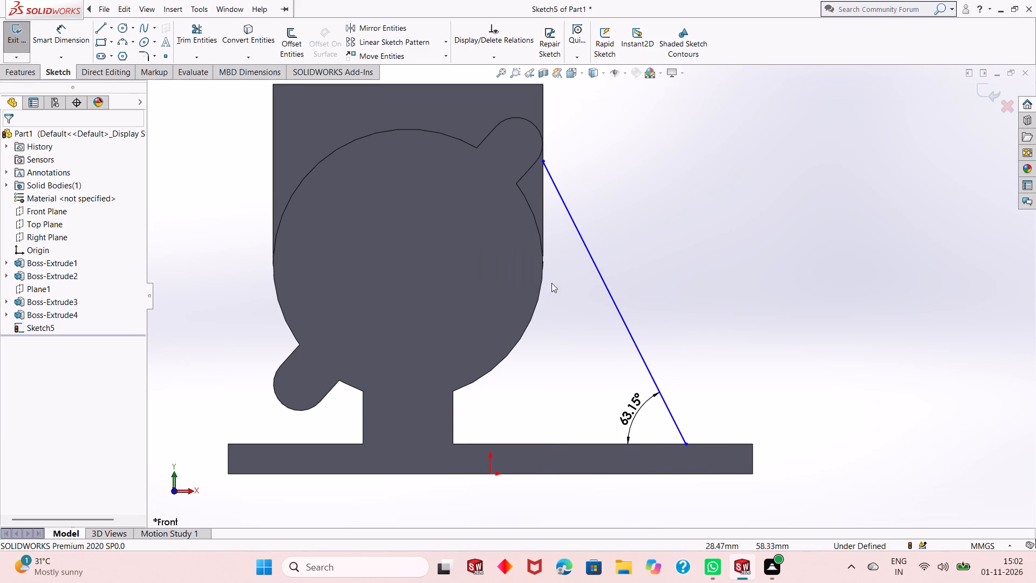
Sketch a vertical centreline about 17 mm long downward from the cylinder's centre.
left_click(109, 30)
left_click(110, 51)
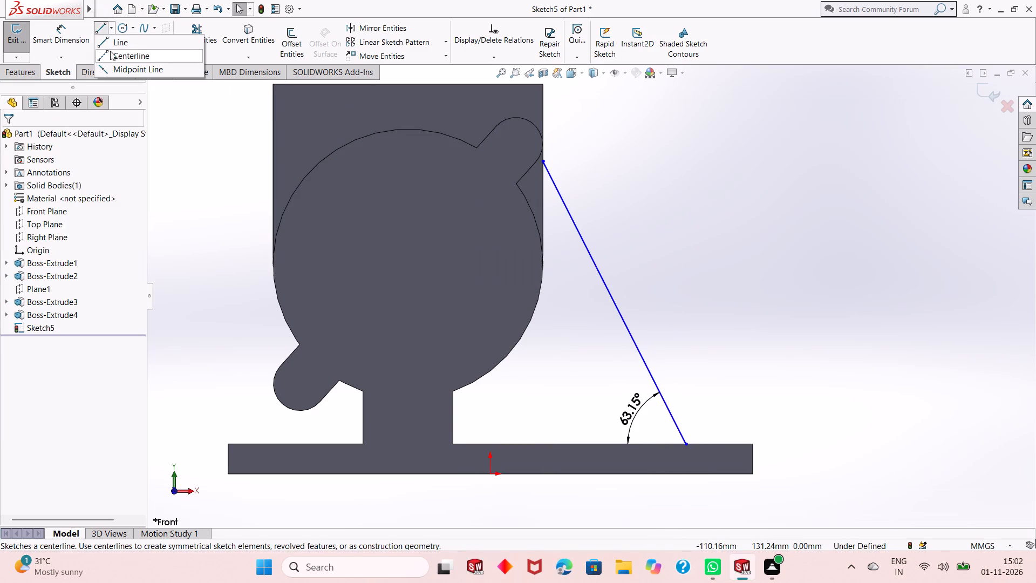
left_click(408, 265)
left_click(409, 315)
key("Escape")
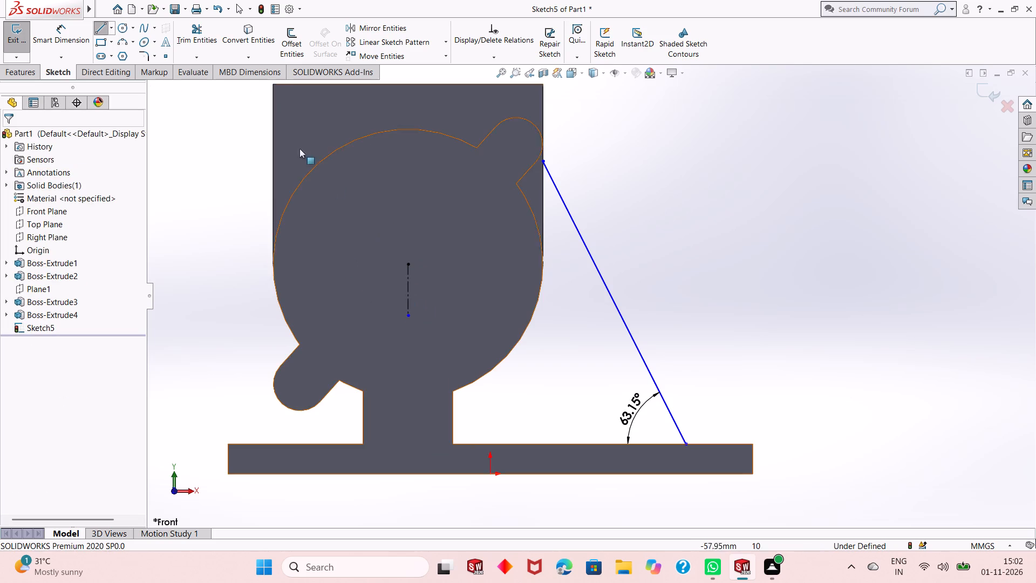
key("Escape")
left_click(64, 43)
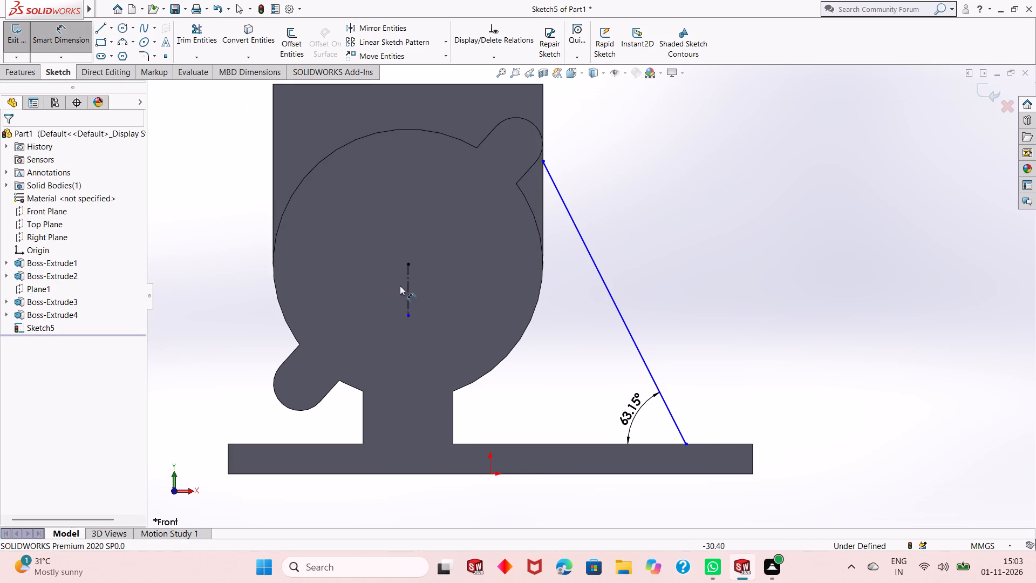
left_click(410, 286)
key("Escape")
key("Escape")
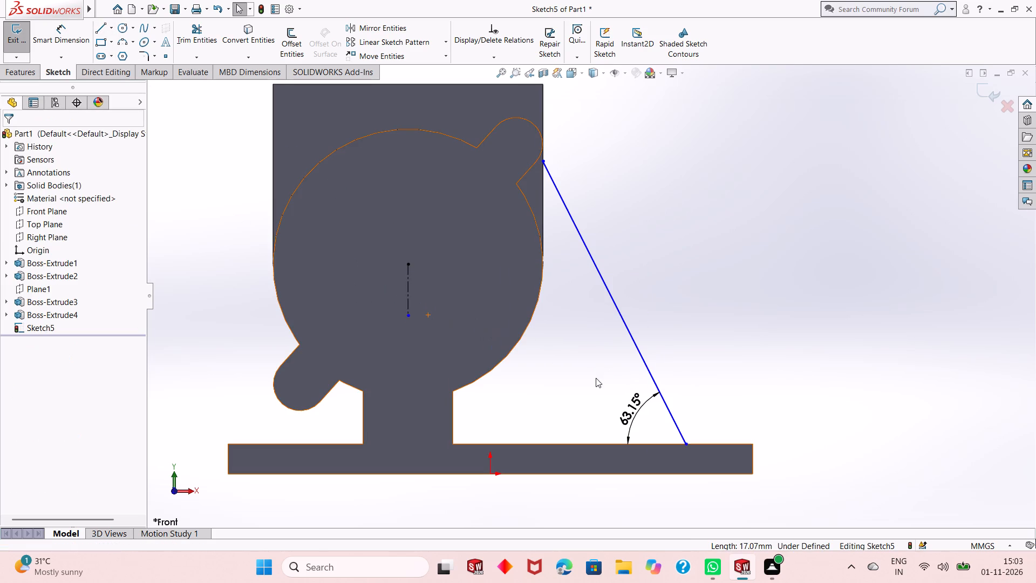
Set the sloping line's angle to the base plate to 60 degrees.
double_click(636, 410)
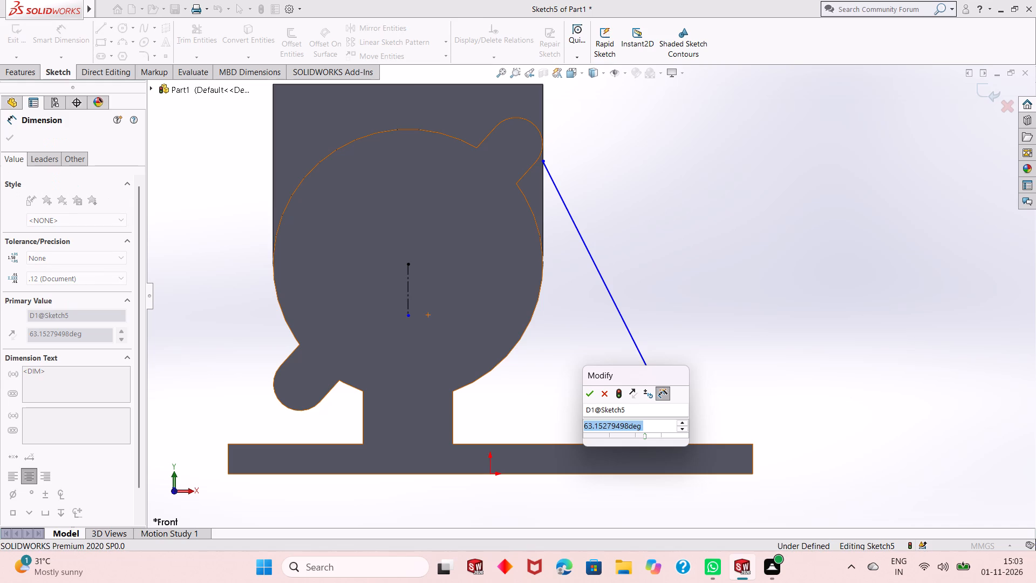
type("60")
key("Return")
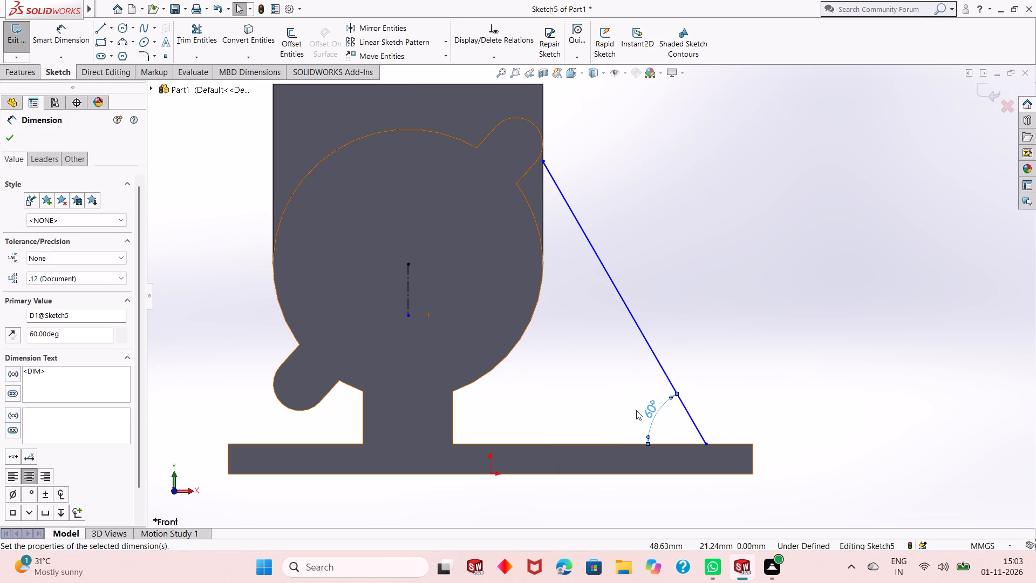
key("Escape")
Dimension the horizontal distance from the centreline's lower endpoint to the sloping line's lower endpoint as 105 mm.
left_click(61, 30)
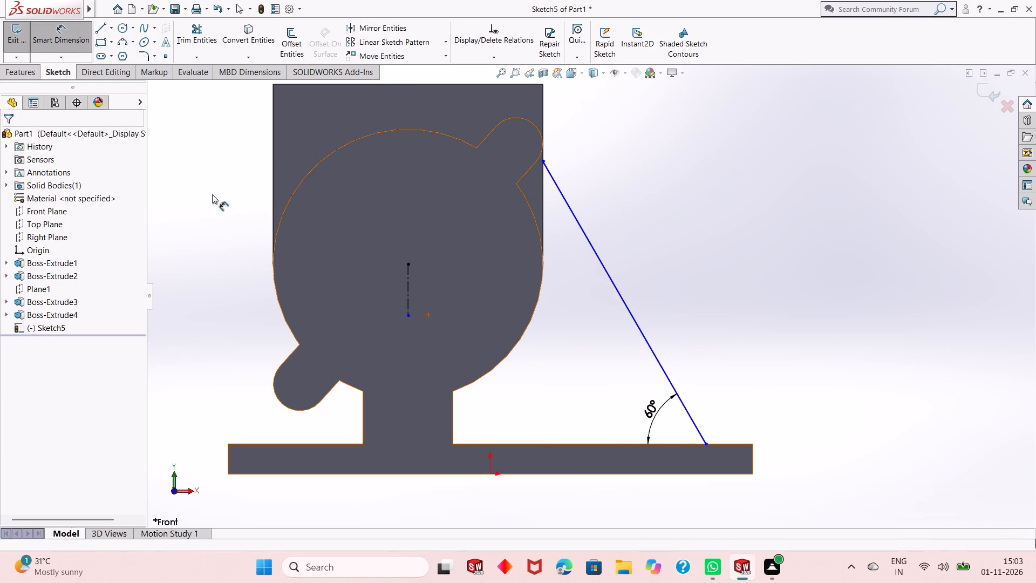
left_click(408, 315)
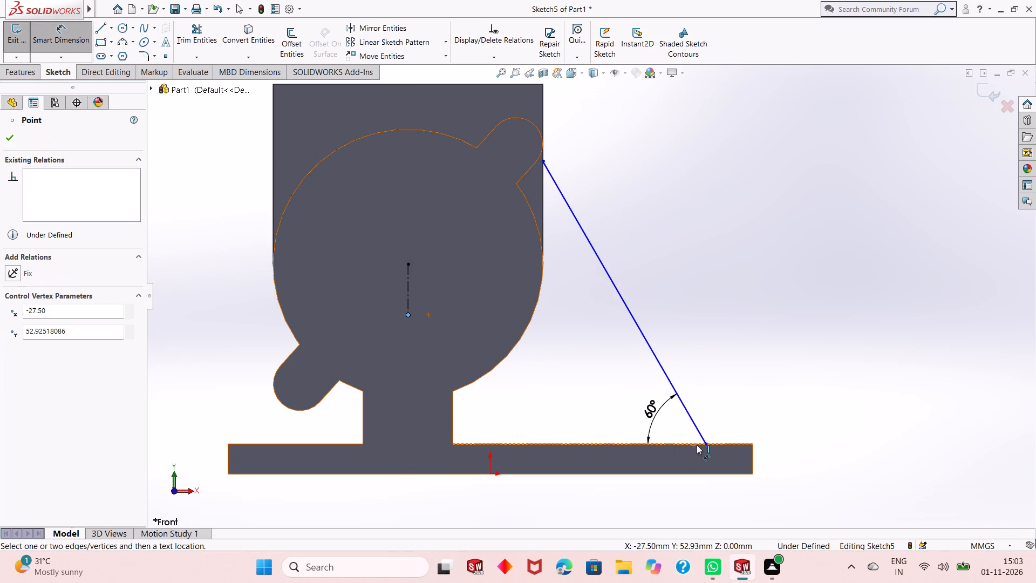
left_click(706, 445)
left_click(541, 506)
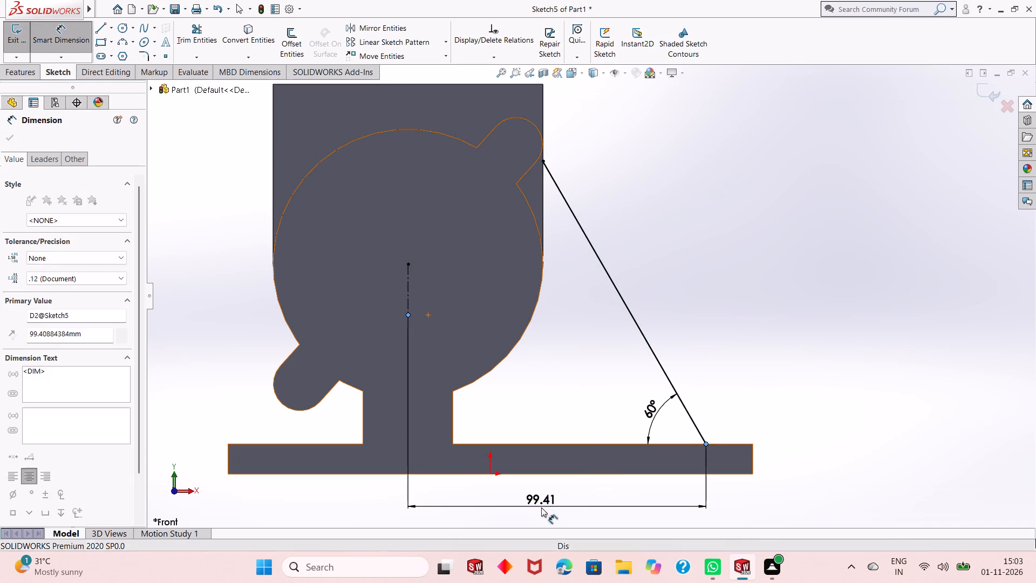
type("105")
key("Return")
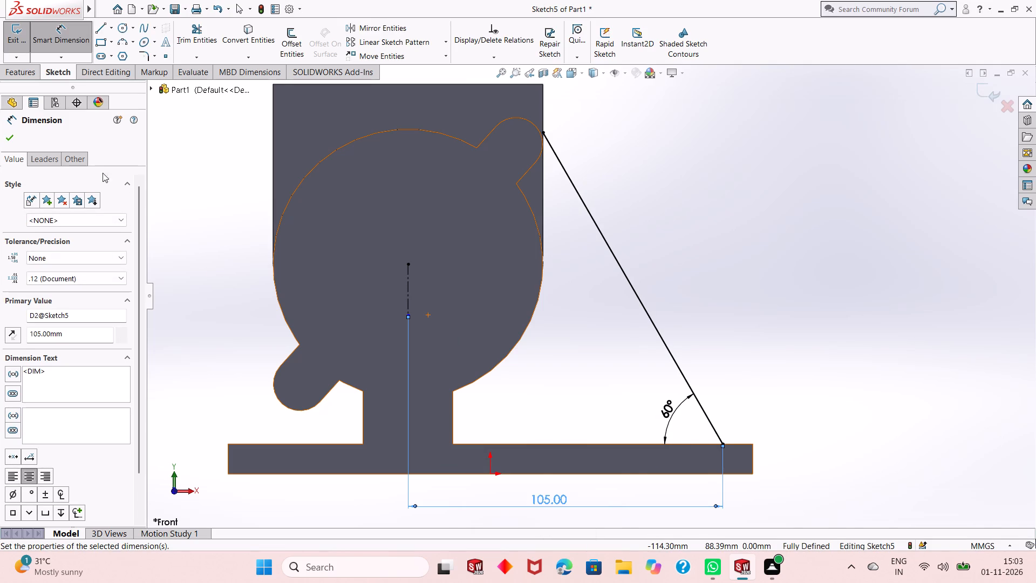
left_click(6, 138)
scroll(586, 342, "up", 1)
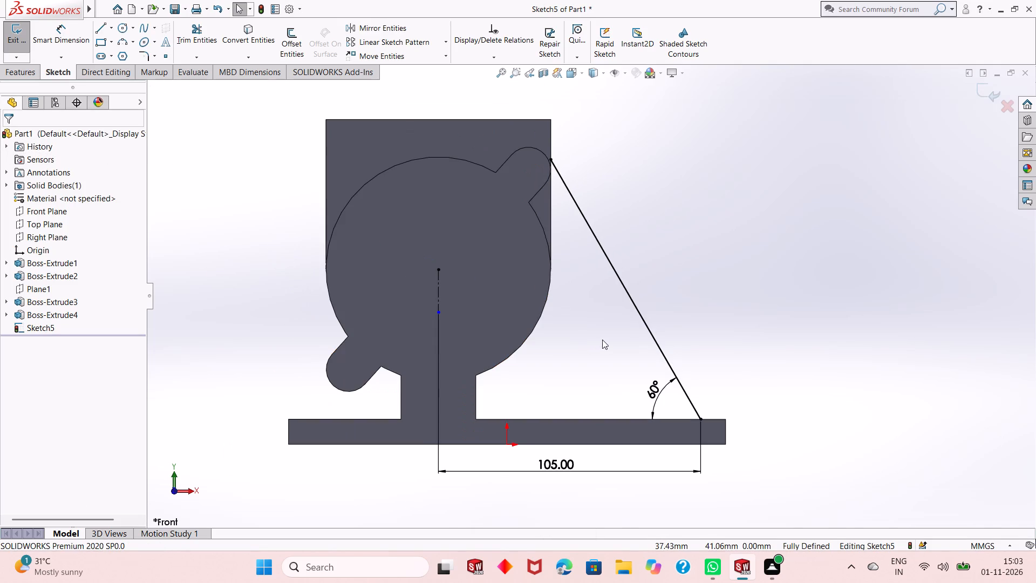
key("Escape")
Create a 20 mm thick rib from the sloping line, with the thickness on both sides and the material towards the cylinder.
left_click(35, 78)
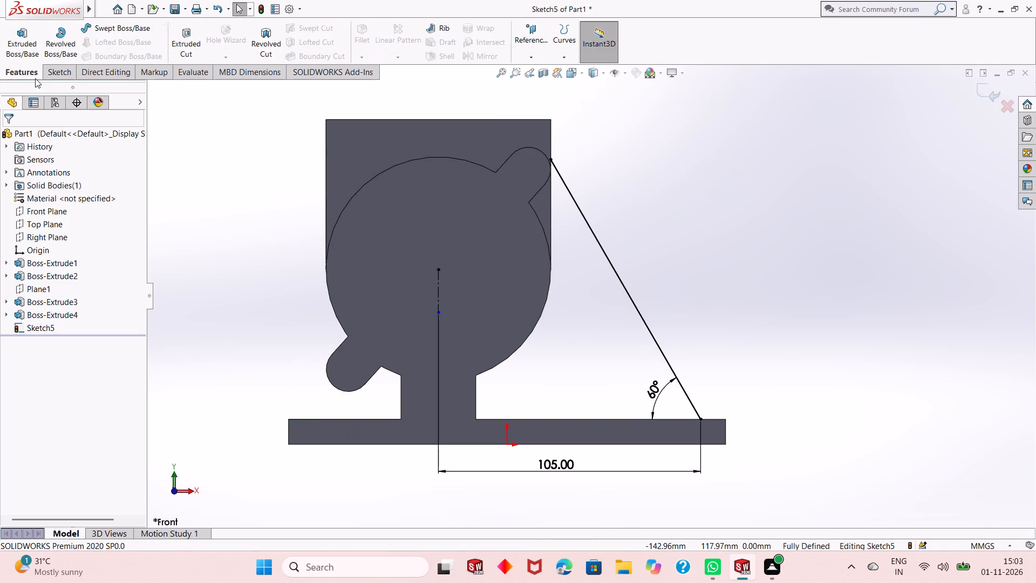
left_click(441, 32)
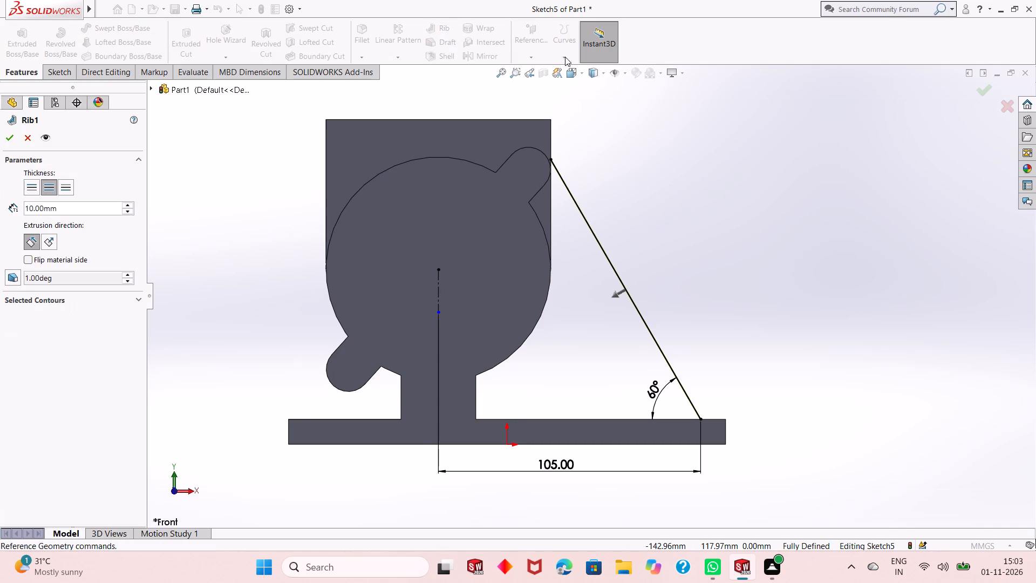
double_click(73, 209)
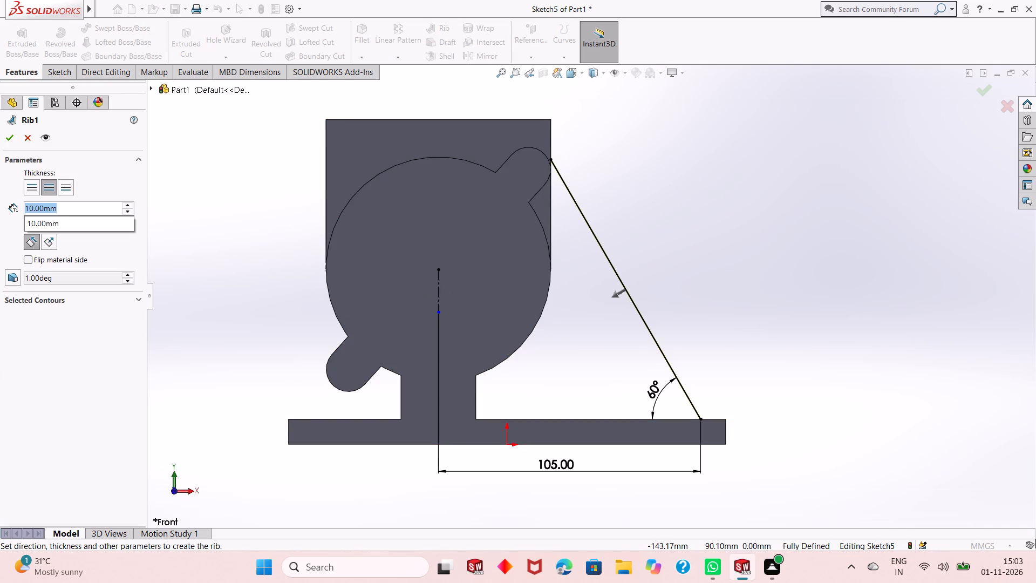
type("20")
key("Return")
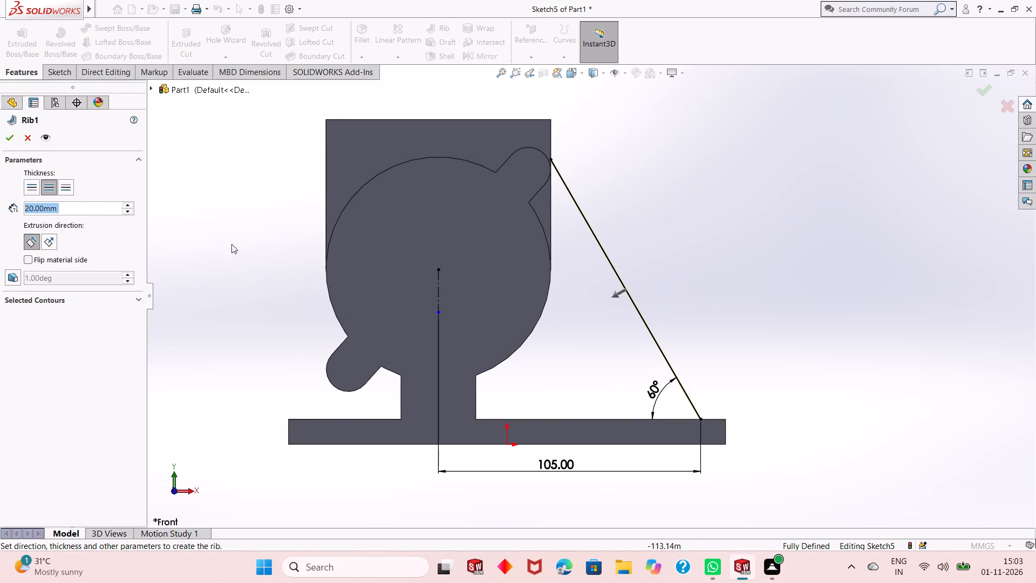
middle_click_drag(528, 289, 450, 363)
left_click(10, 135)
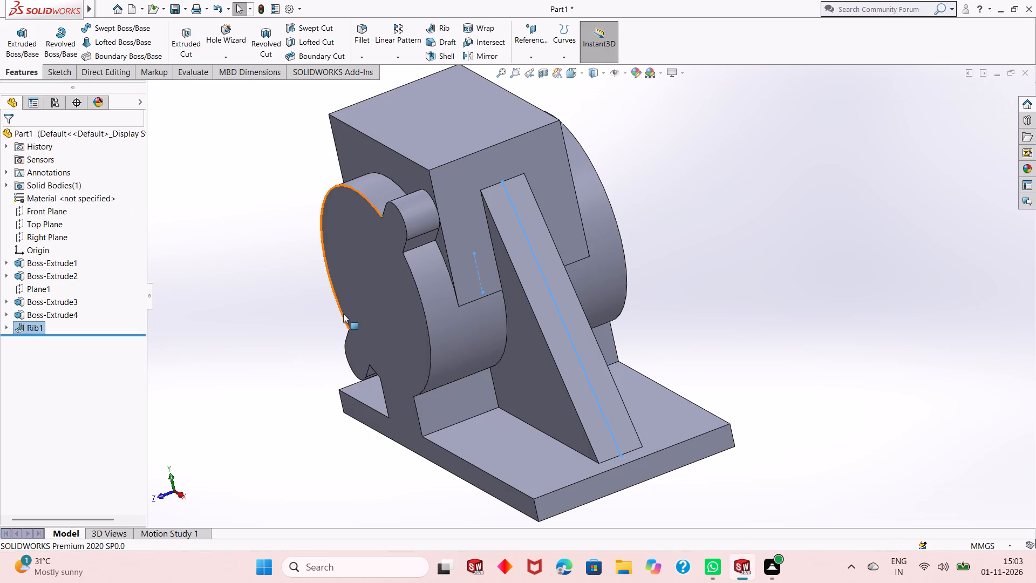
key("Escape")
Examine the rib and how it meets the top block, cylinder and base plate from several sides.
scroll(409, 335, "up", 2)
middle_click_drag(614, 275, 556, 314)
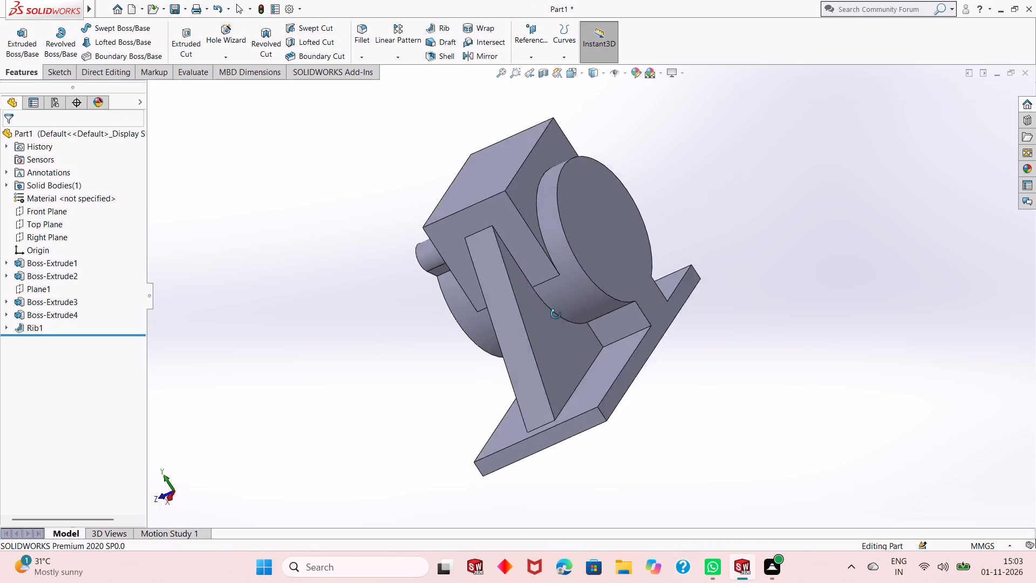
middle_click_drag(556, 314, 605, 277)
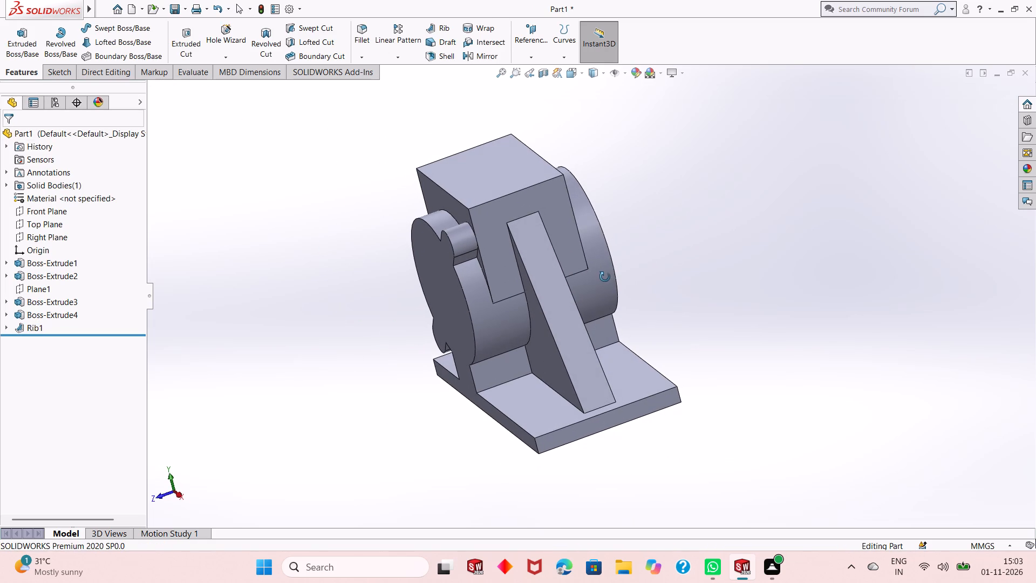
middle_click_drag(605, 277, 637, 235)
middle_click_drag(520, 326, 520, 318)
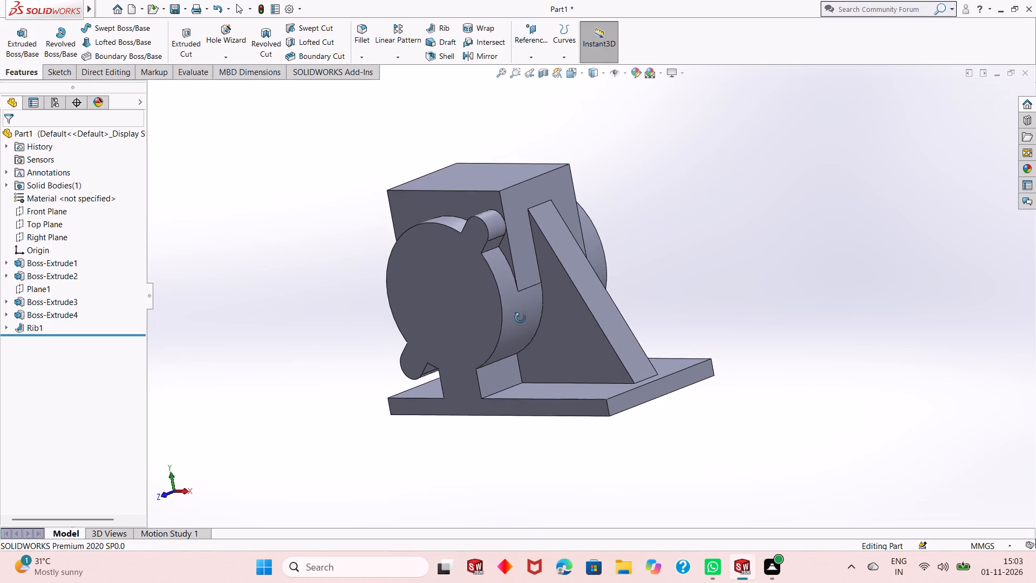
middle_click_drag(520, 318, 570, 261)
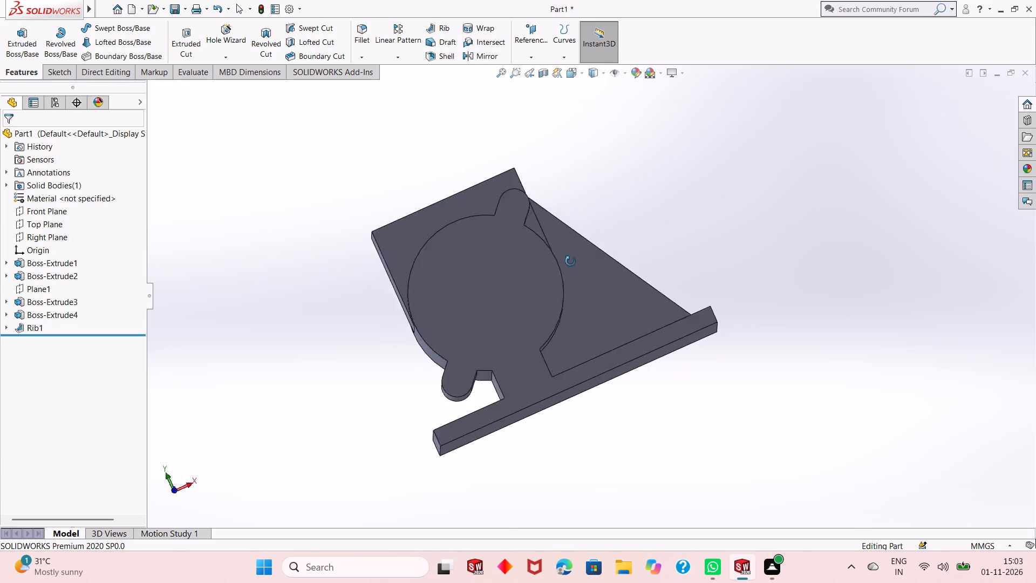
middle_click_drag(570, 261, 648, 274)
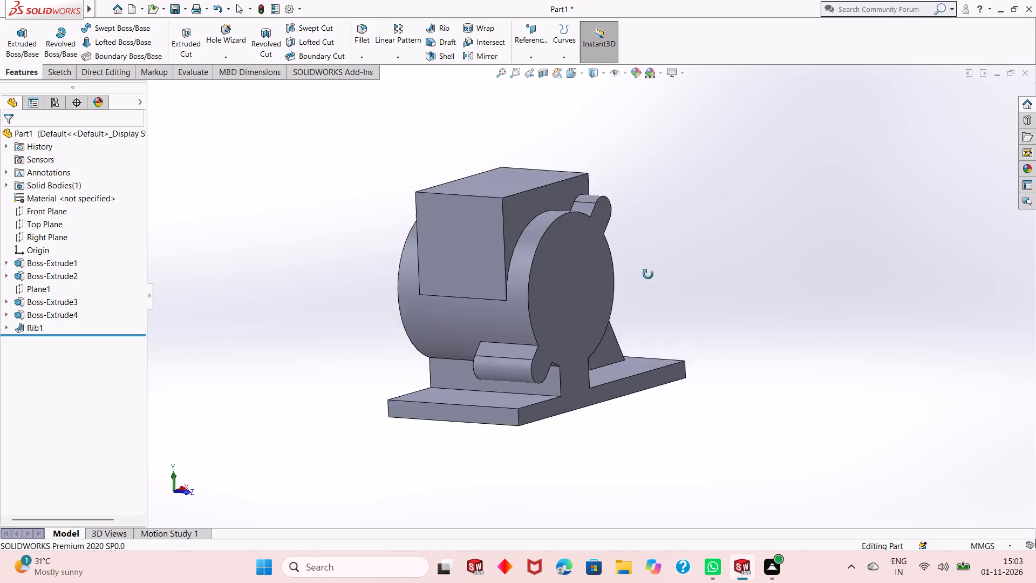
middle_click_drag(648, 274, 588, 336)
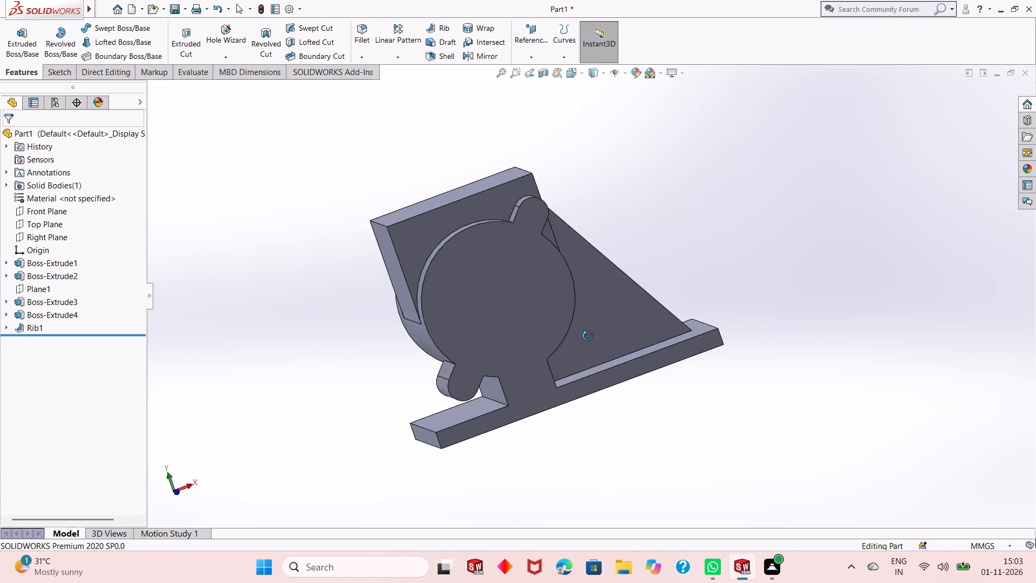
middle_click_drag(588, 336, 587, 364)
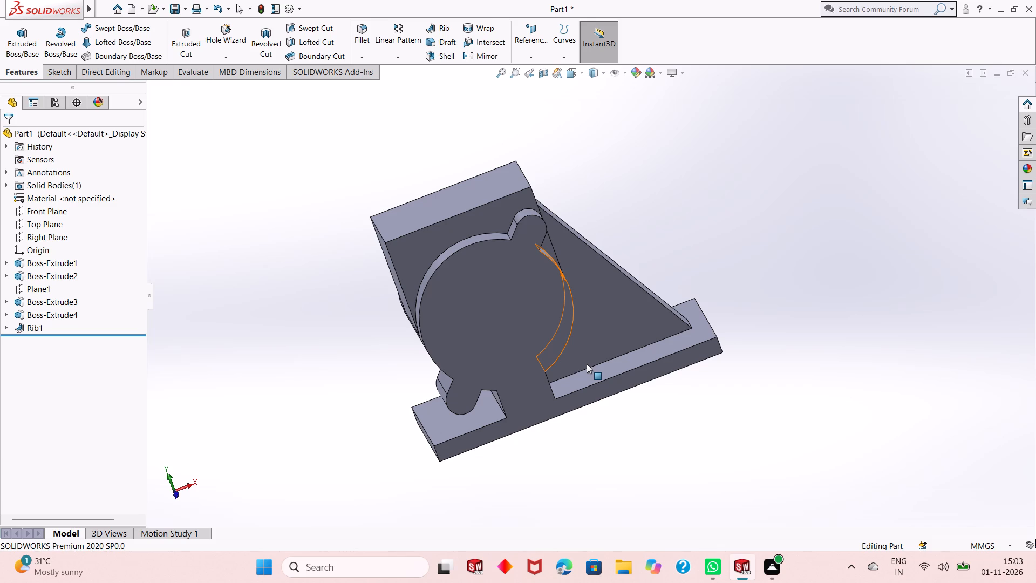
scroll(587, 364, "down", 1)
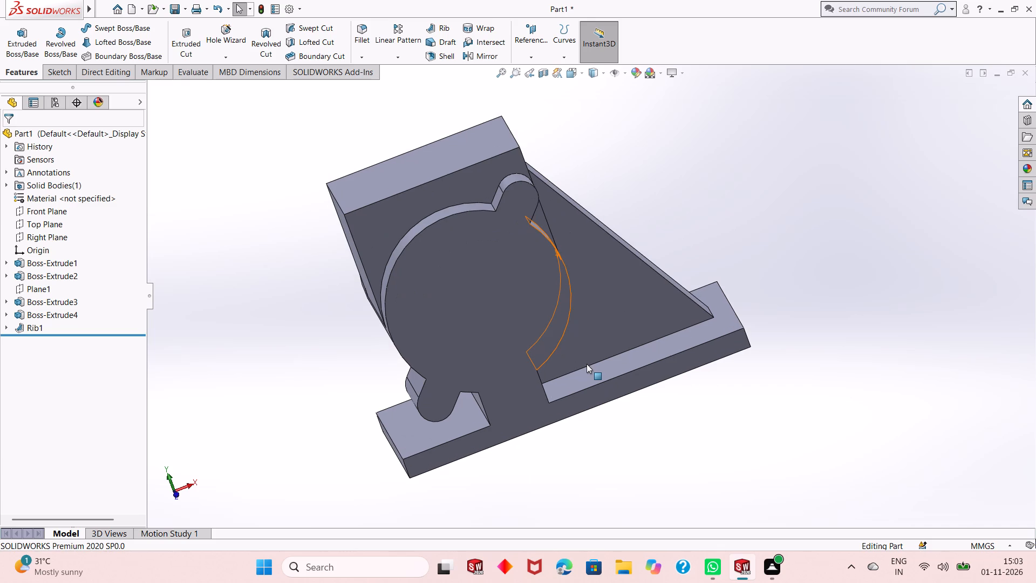
scroll(587, 364, "down", 1)
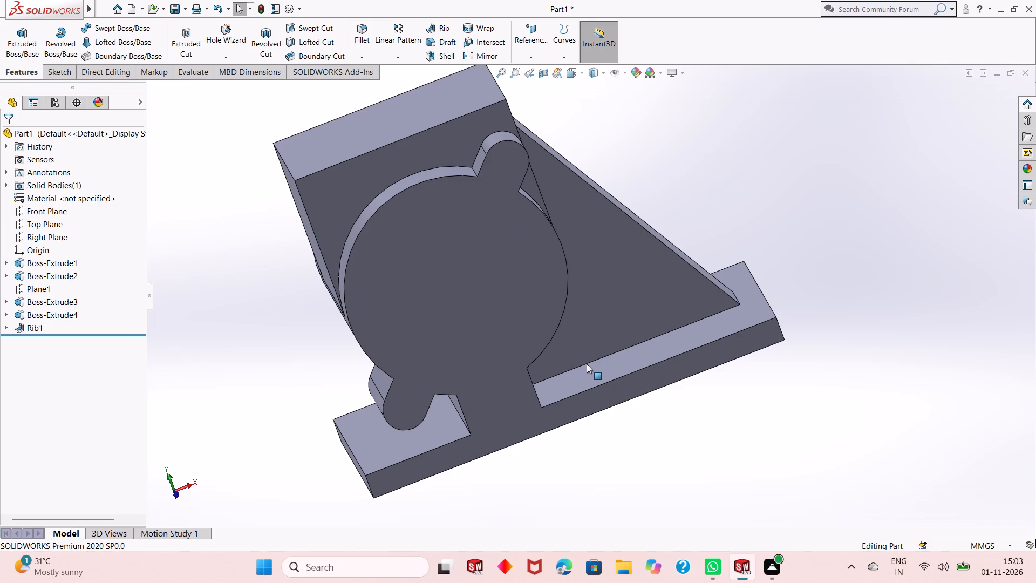
Sketch a line about 99 mm long on the Front Plane, from the top block's side edge opposite the existing rib down to the base plate.
left_click(52, 215)
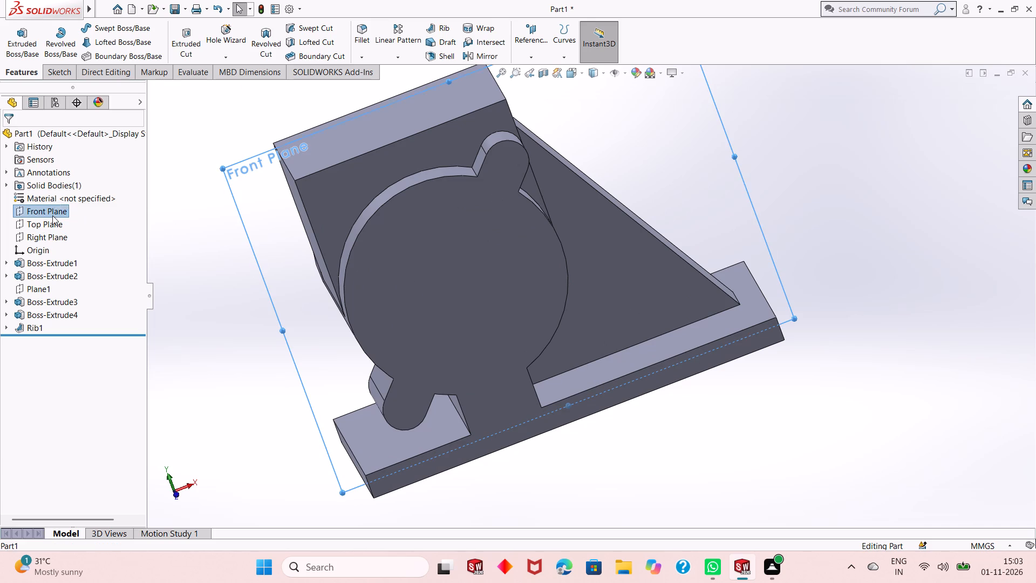
left_click(70, 205)
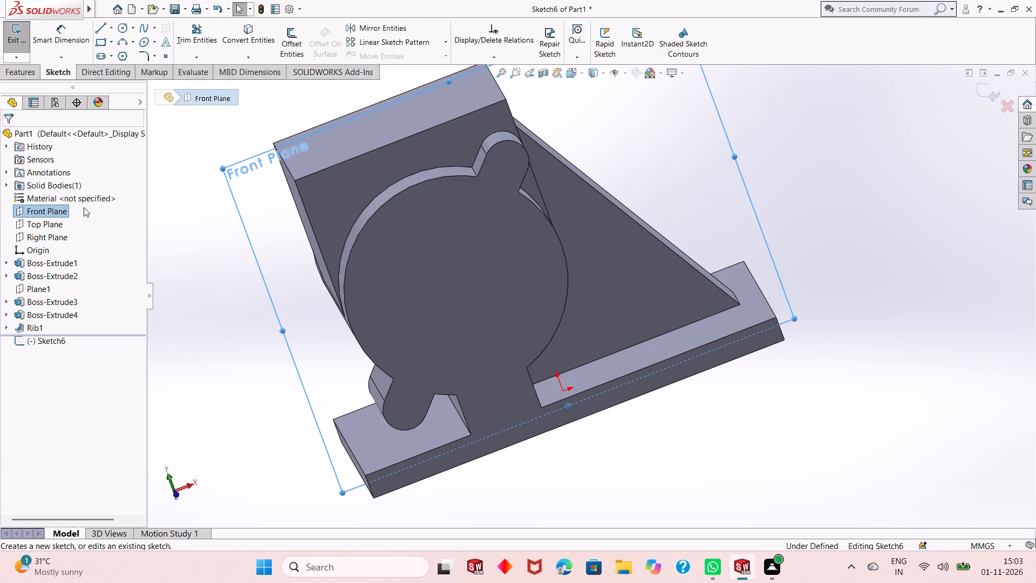
key("ctrl+8")
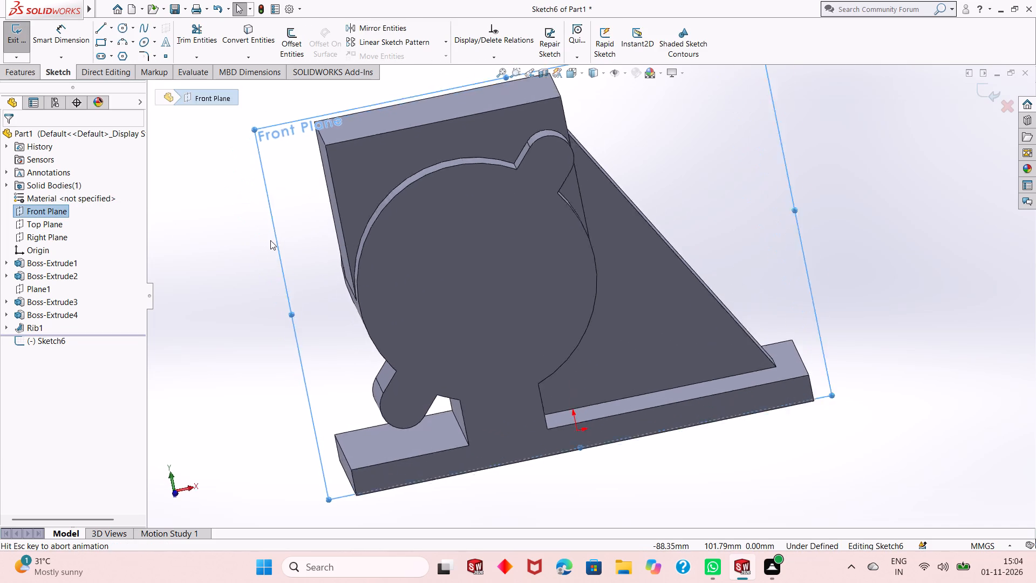
left_click(96, 32)
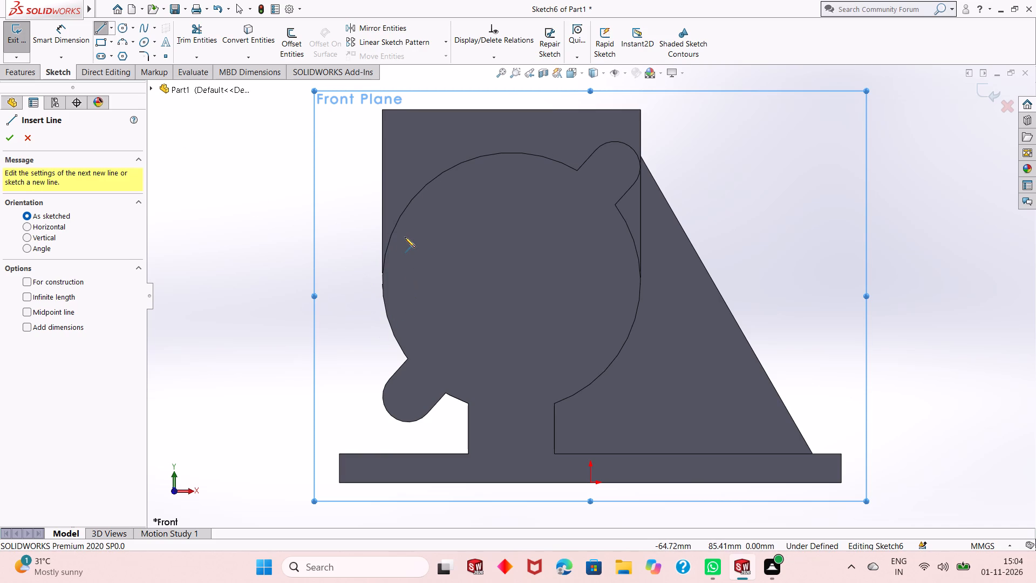
left_click(384, 172)
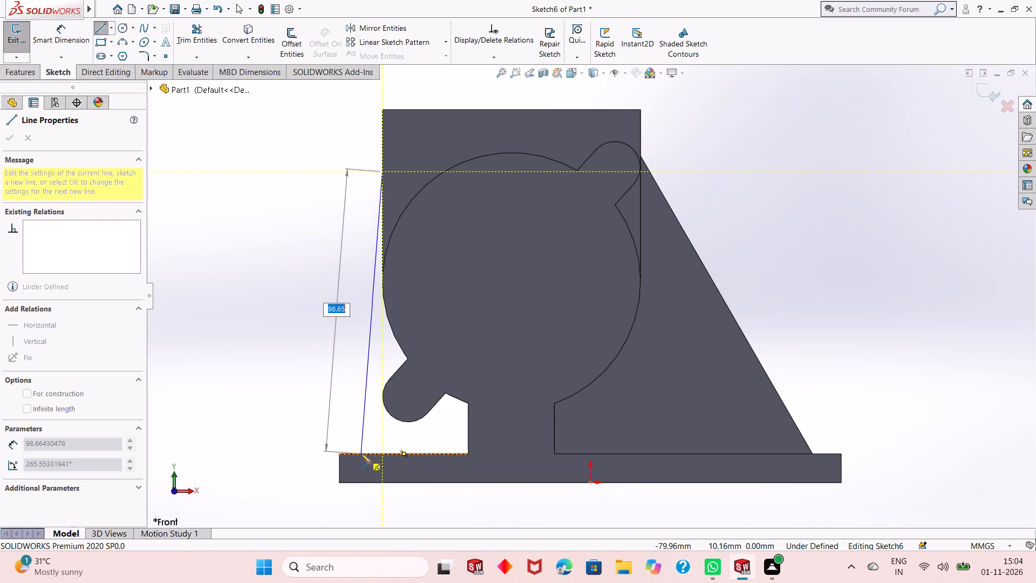
left_click(363, 453)
right_click(335, 396)
left_click(345, 399)
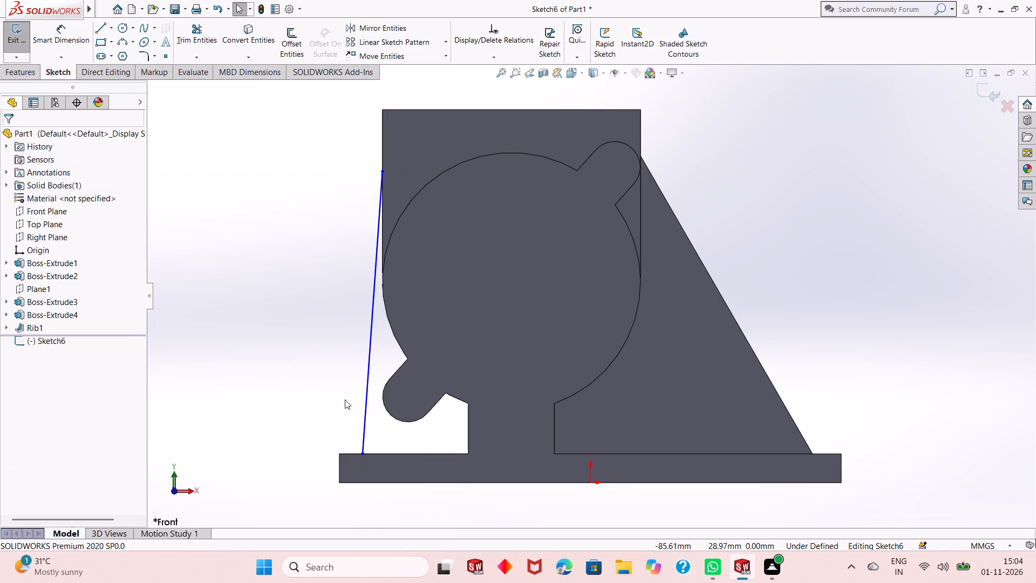
Dimension the horizontal distance from the base plate's nearer end to the line's lower endpoint as 11 mm.
left_click(56, 38)
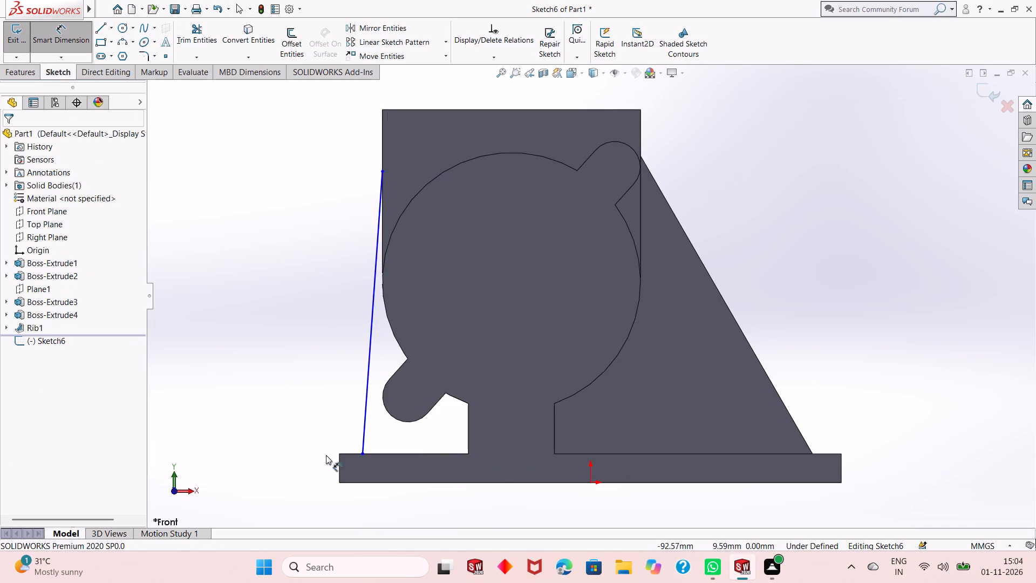
left_click(338, 460)
left_click(363, 455)
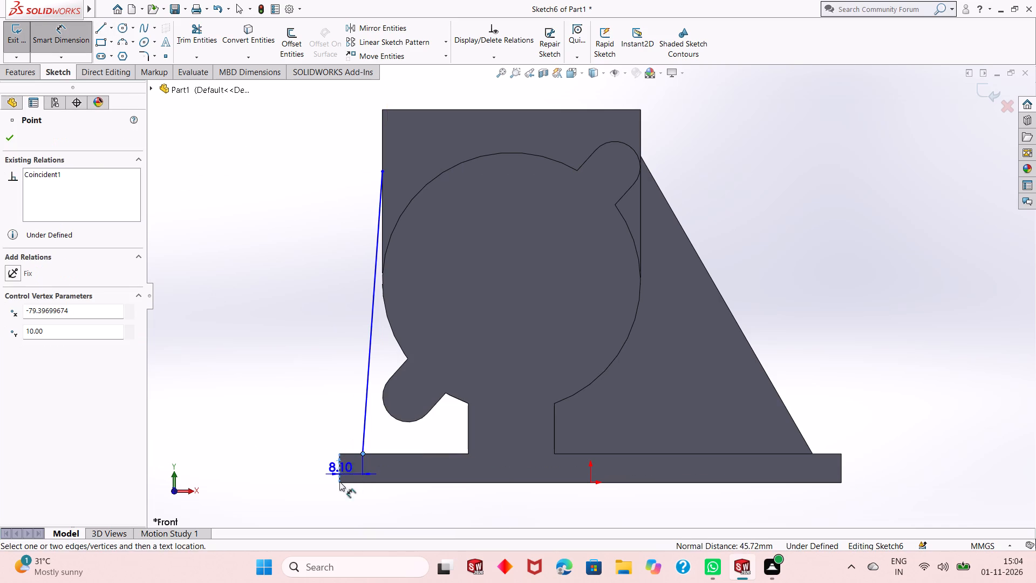
left_click(342, 509)
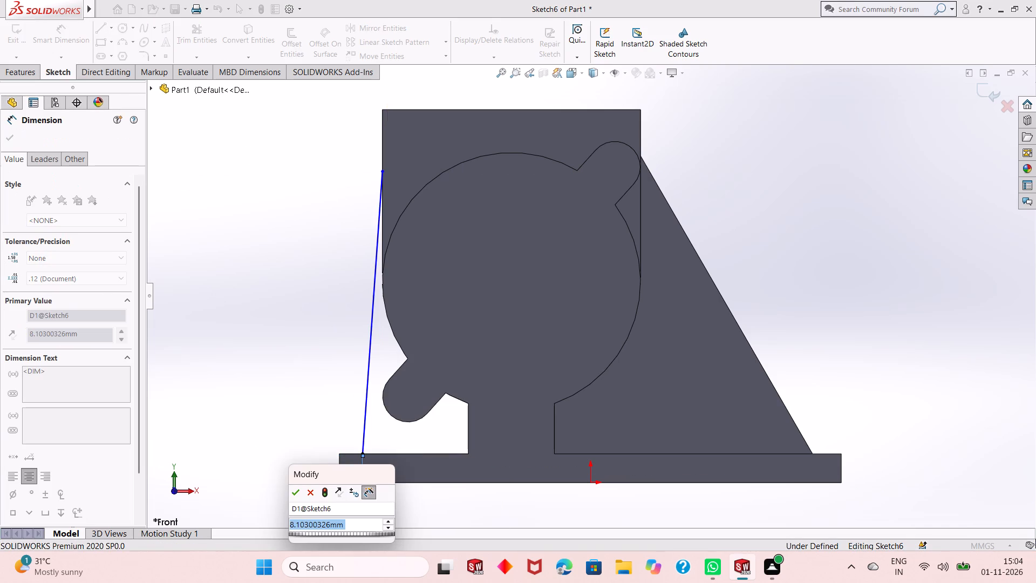
type("11")
key("Return")
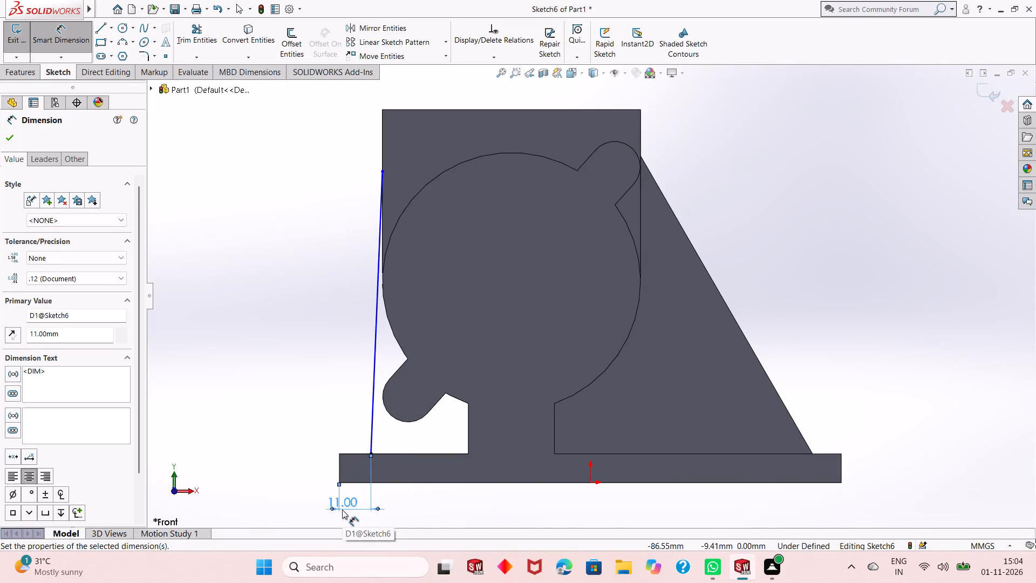
Set the distance between the base plate's end and the line's lower endpoint to 9 mm.
double_click(343, 500)
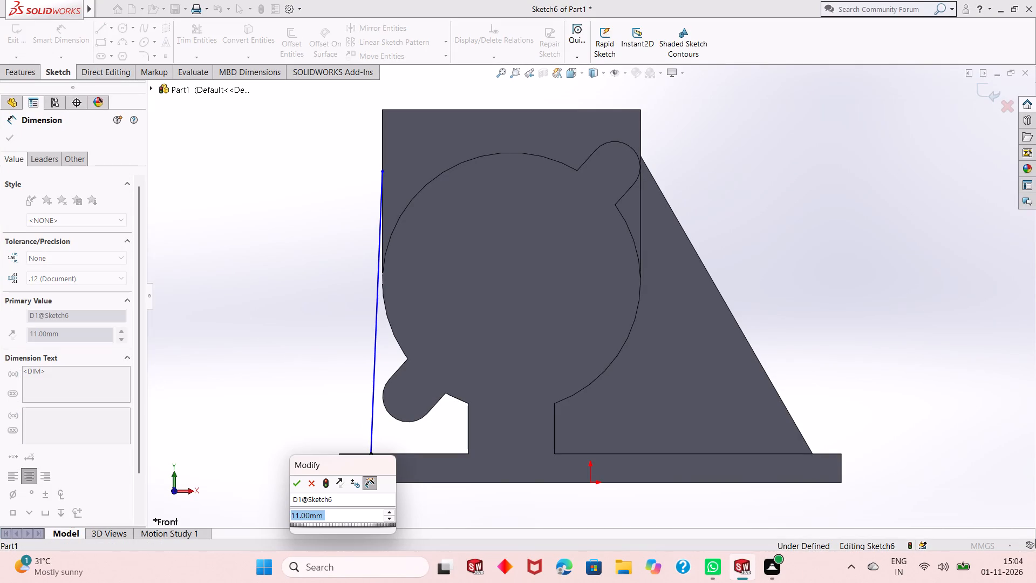
key("9")
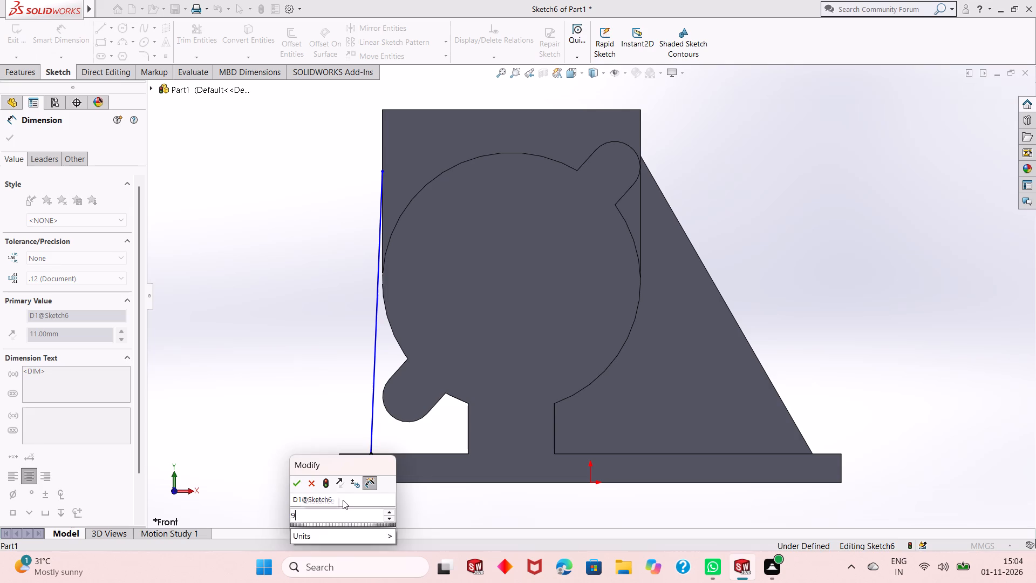
key("Return")
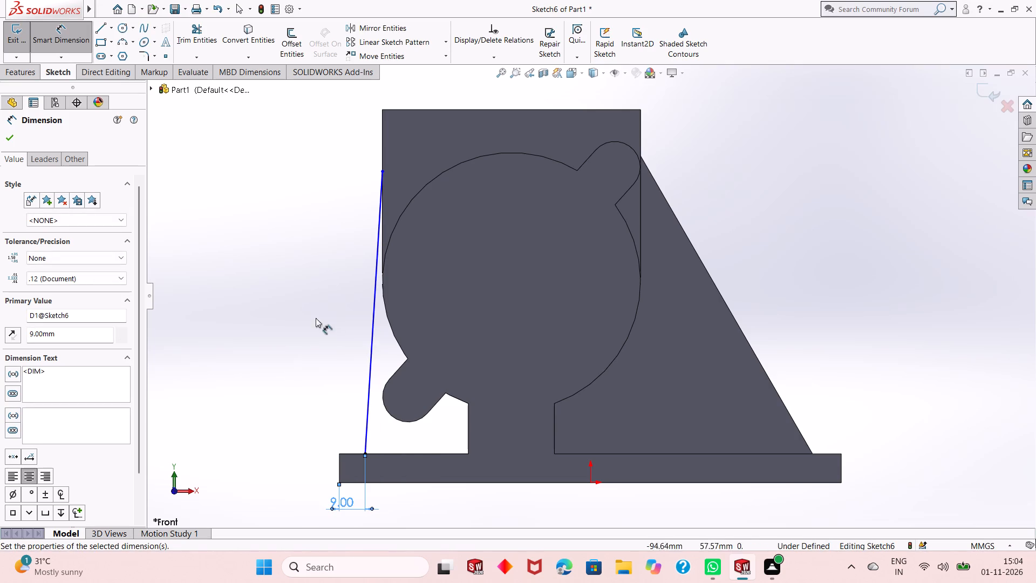
right_click(356, 175)
left_click(374, 209)
Add a Fix relation to the line's upper endpoint on the top block's side edge.
left_click(384, 169)
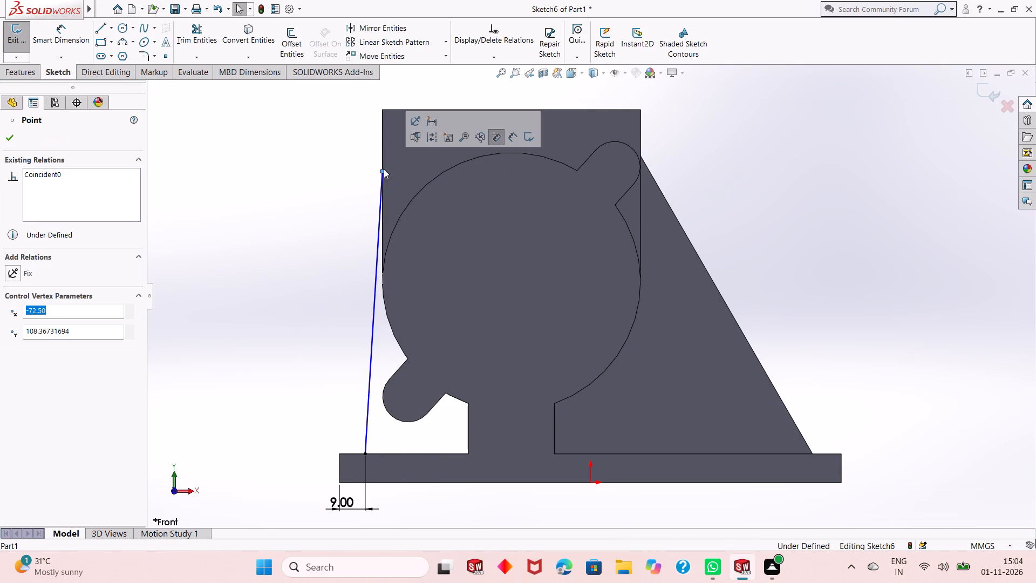
left_click(415, 120)
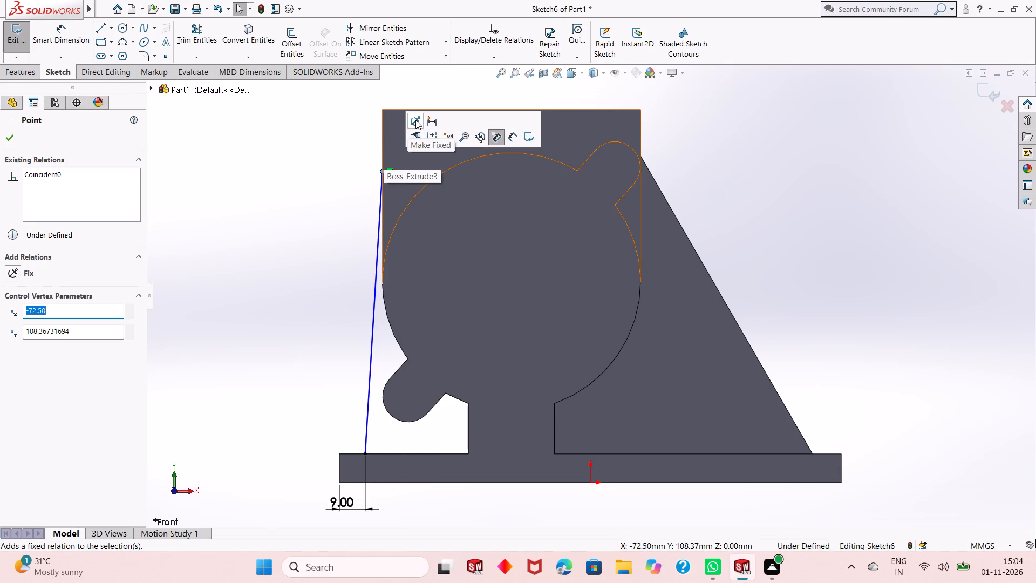
key("Escape")
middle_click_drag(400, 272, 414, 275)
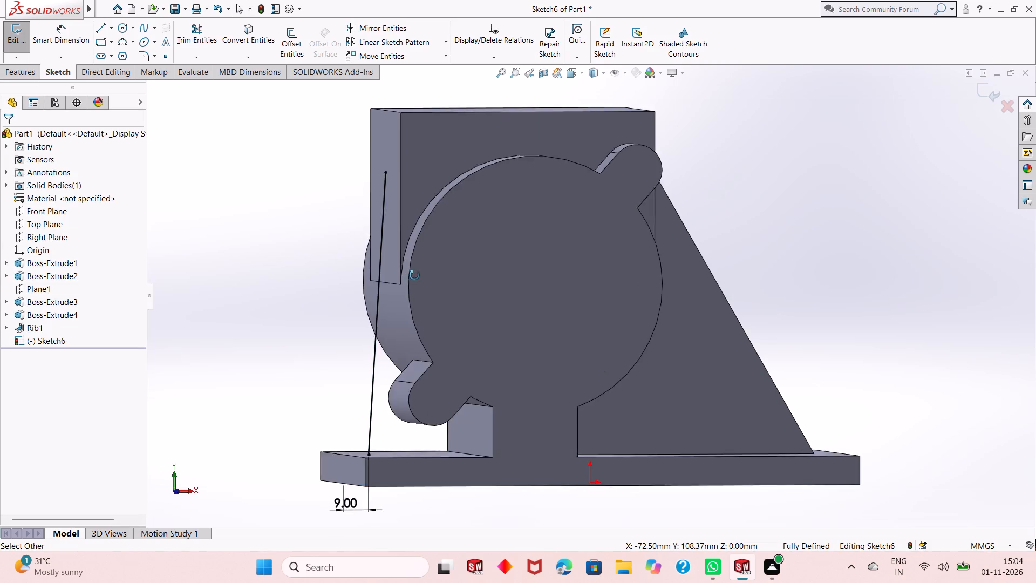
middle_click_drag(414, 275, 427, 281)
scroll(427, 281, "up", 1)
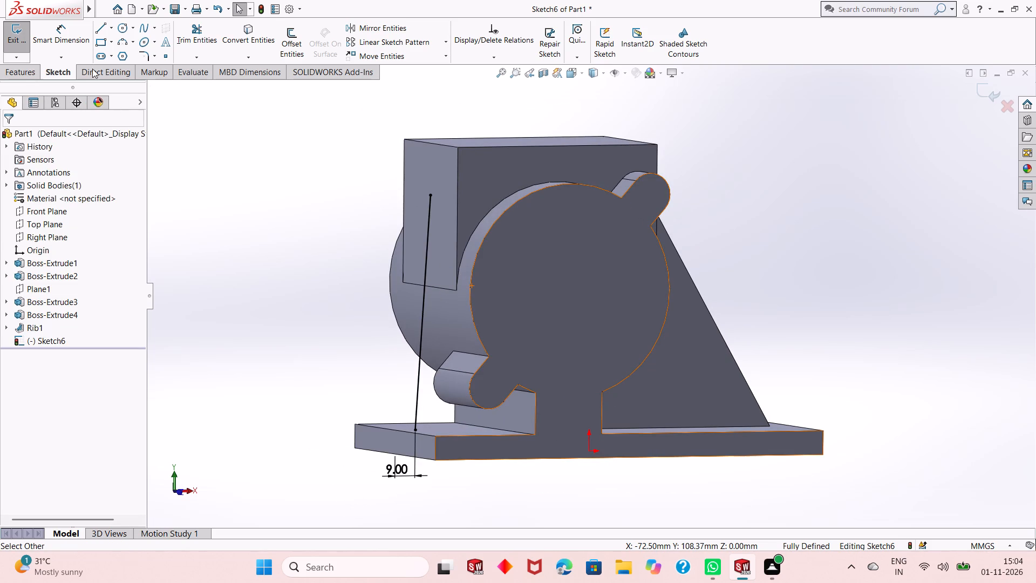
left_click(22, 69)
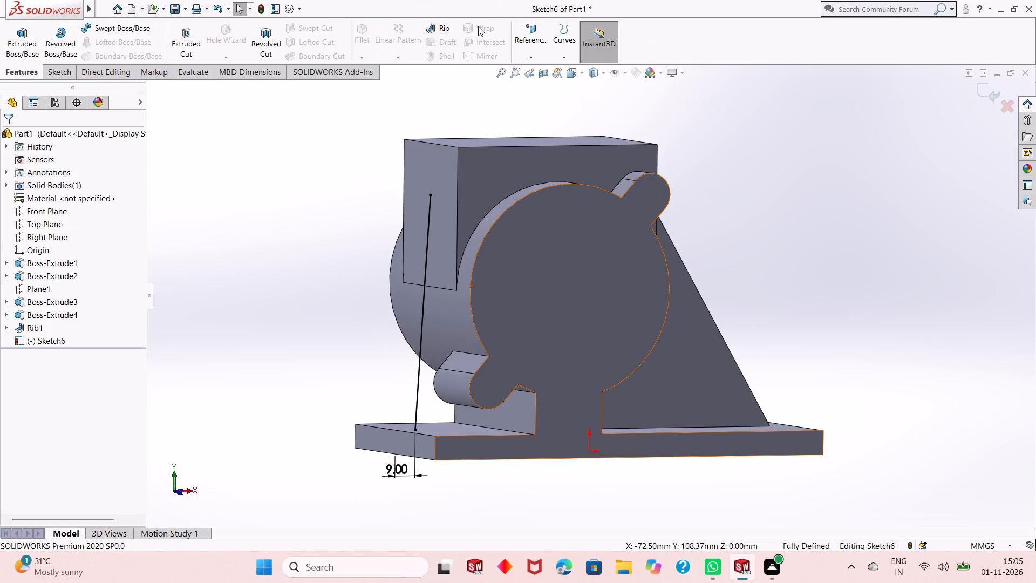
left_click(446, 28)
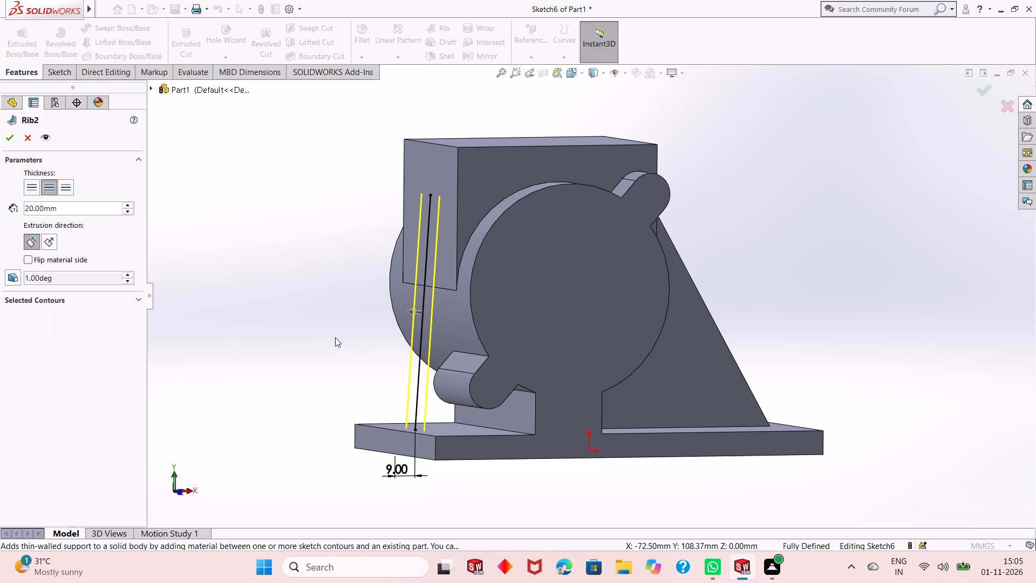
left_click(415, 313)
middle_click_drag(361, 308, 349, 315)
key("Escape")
Create a 20 mm thick rib from the new line, with thickness on both sides and the material side flipped towards the cylinder.
left_click(440, 29)
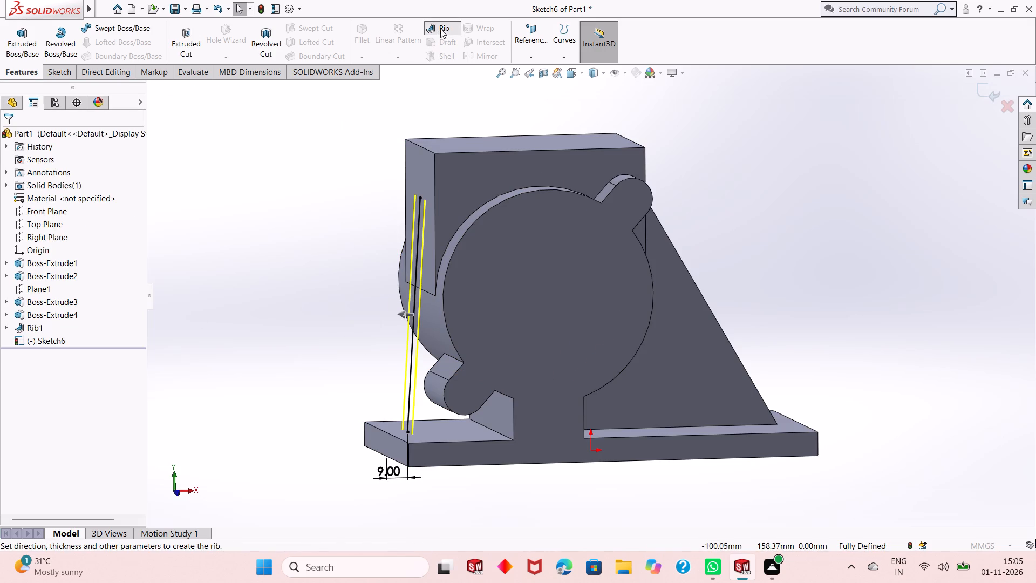
left_click(400, 314)
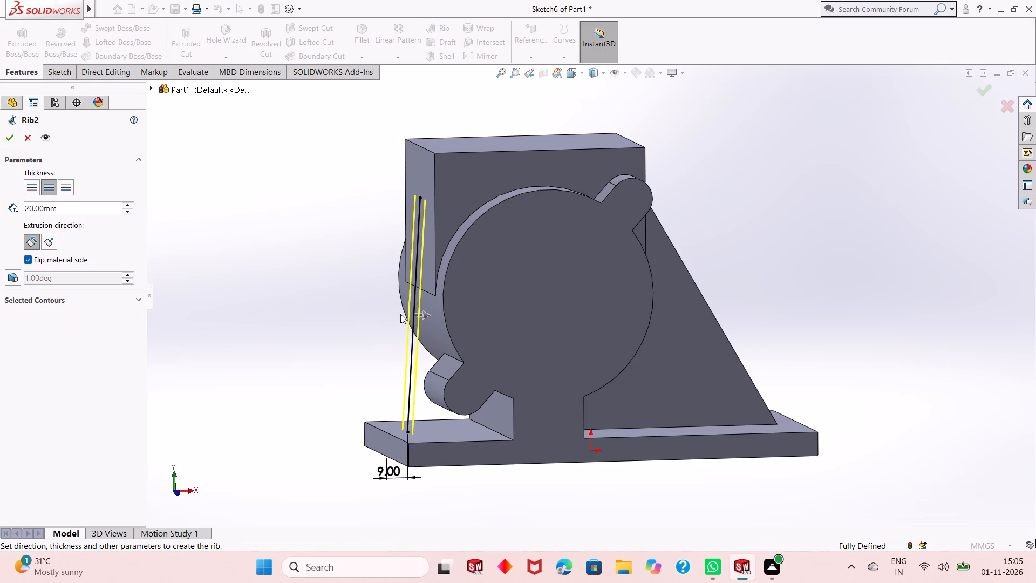
left_click(6, 134)
key("Escape")
Sketch a centre rectangle about 110 mm by 70 mm on the top block's upper face, centred on that face.
scroll(297, 305, "up", 2)
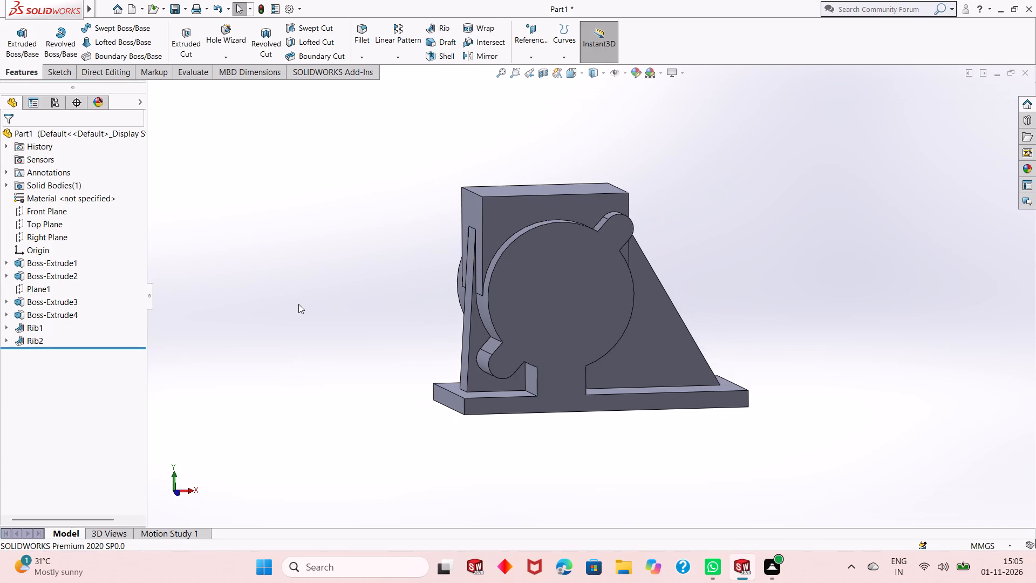
middle_click_drag(298, 304, 407, 270)
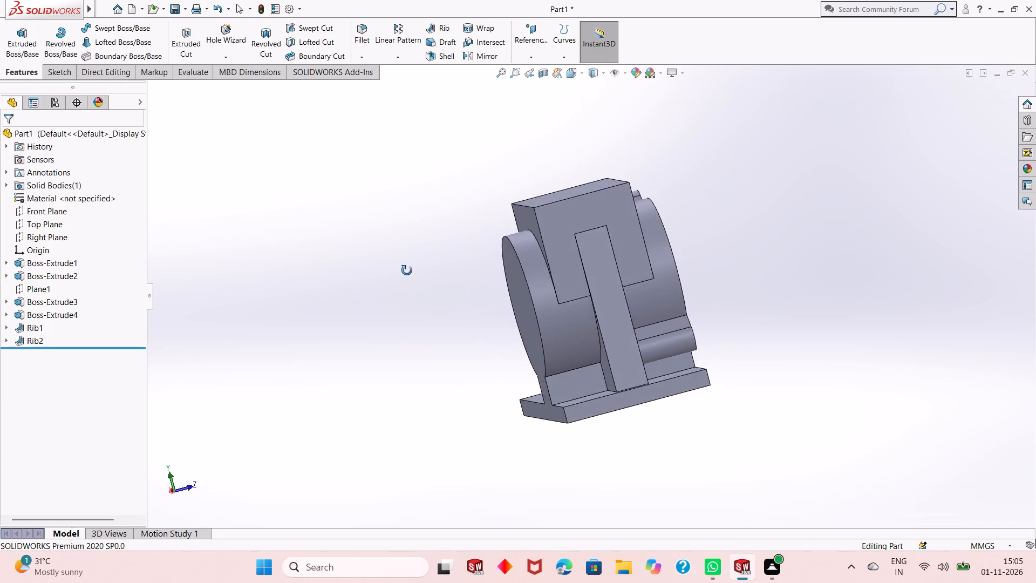
middle_click_drag(407, 270, 268, 386)
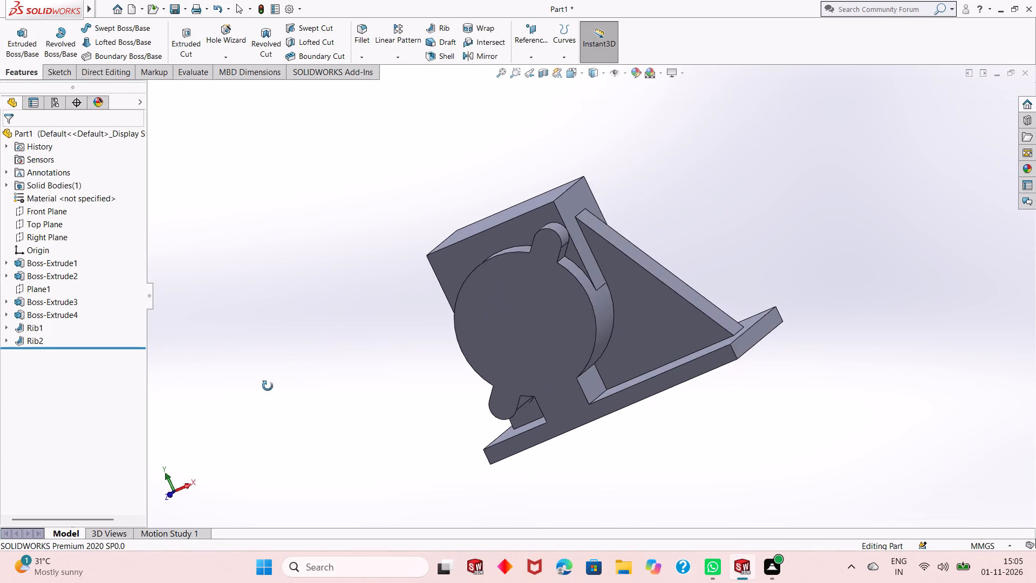
middle_click_drag(268, 386, 376, 344)
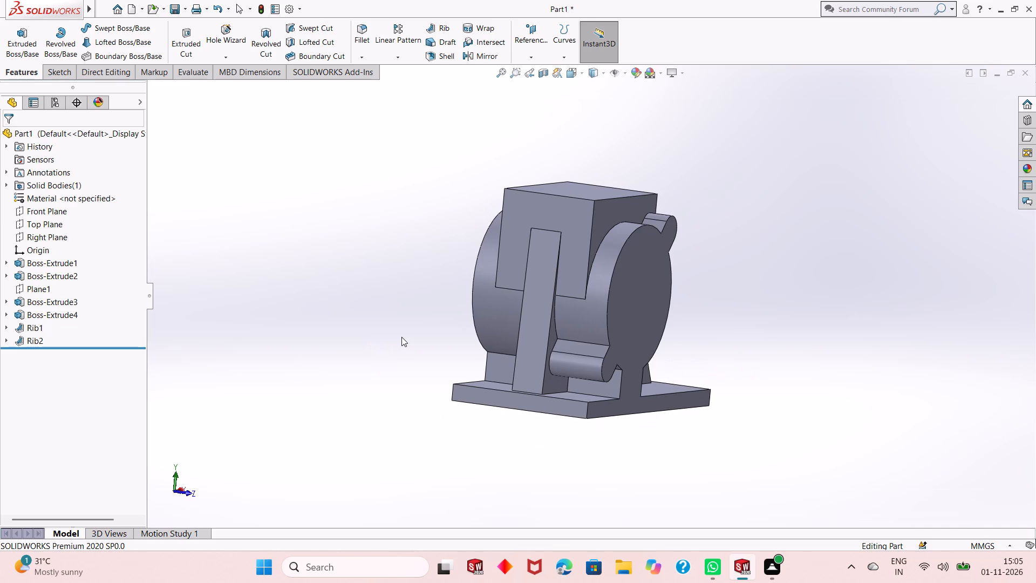
left_click(601, 191)
left_click(642, 159)
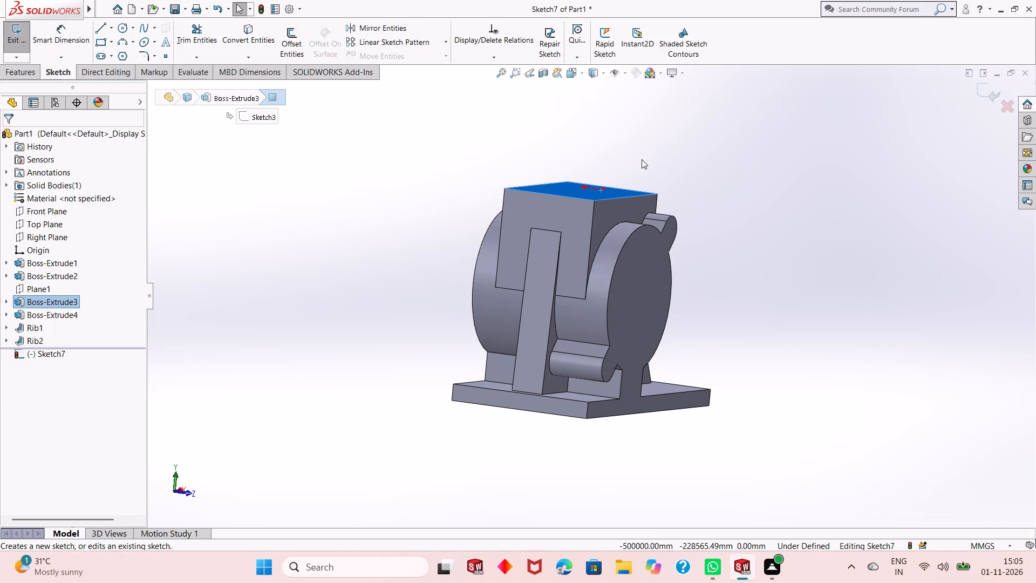
key("ctrl+8")
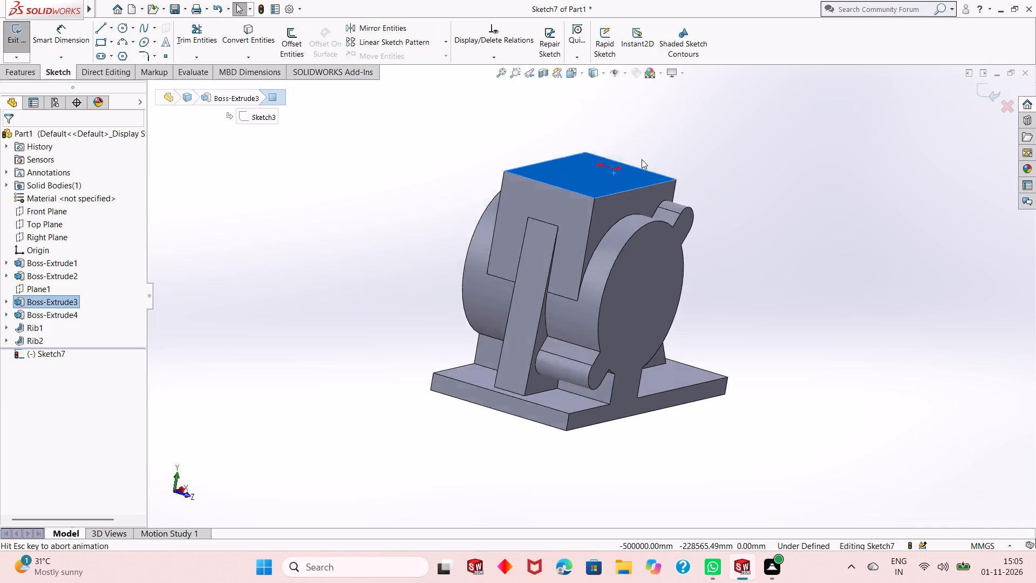
scroll(587, 268, "up", 1)
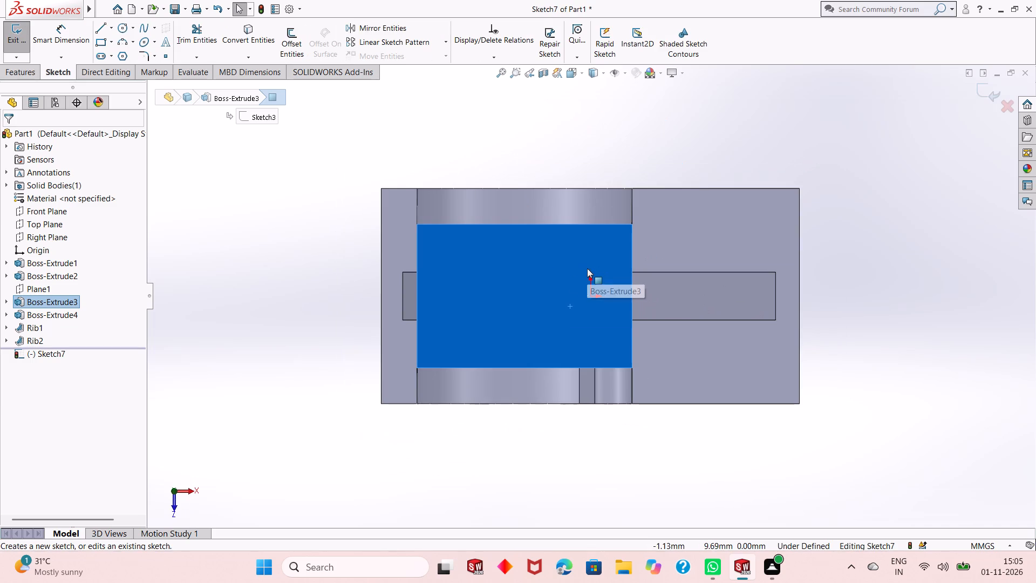
left_click(314, 286)
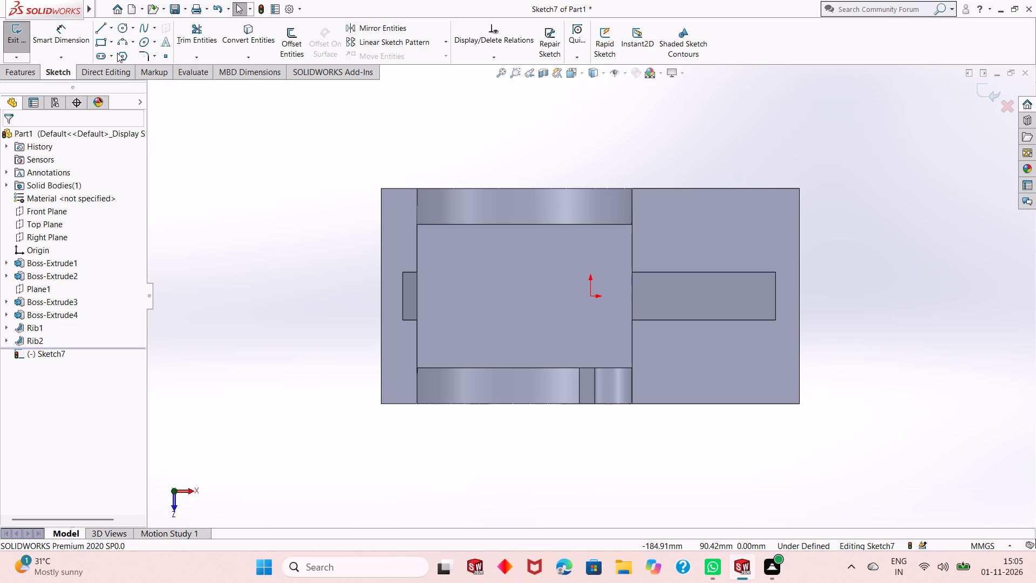
left_click(112, 43)
left_click(116, 66)
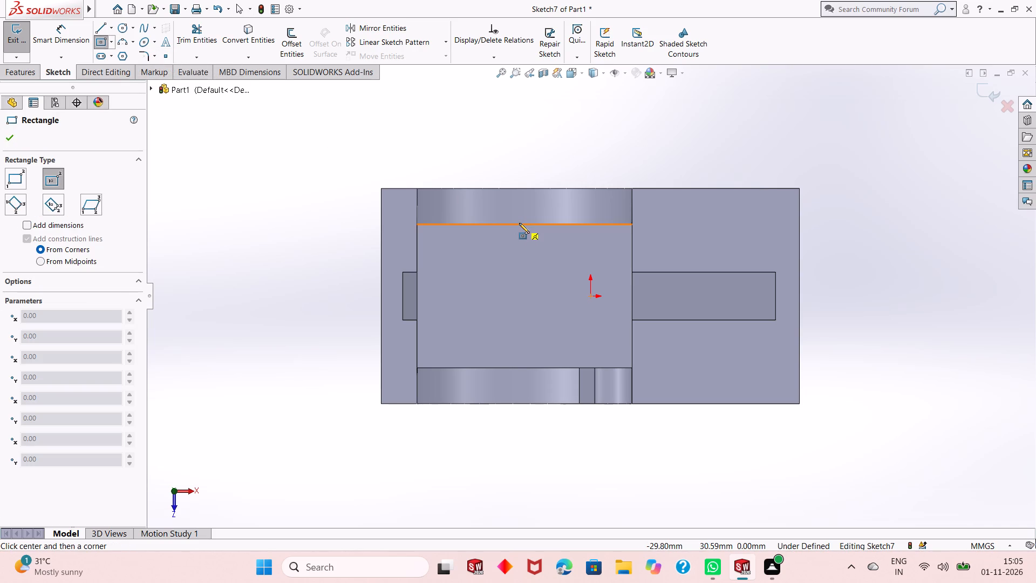
left_click(525, 297)
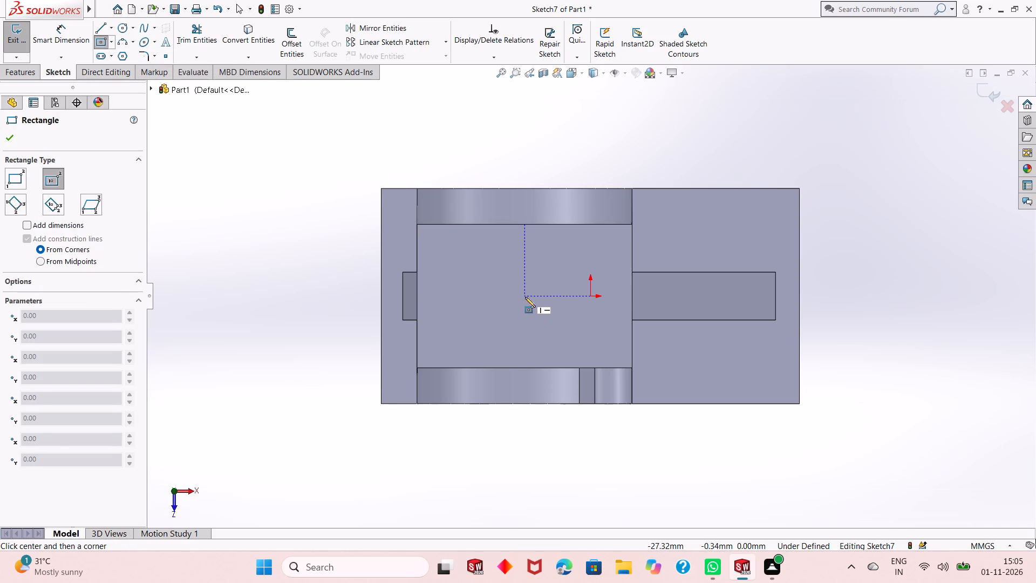
left_click(656, 212)
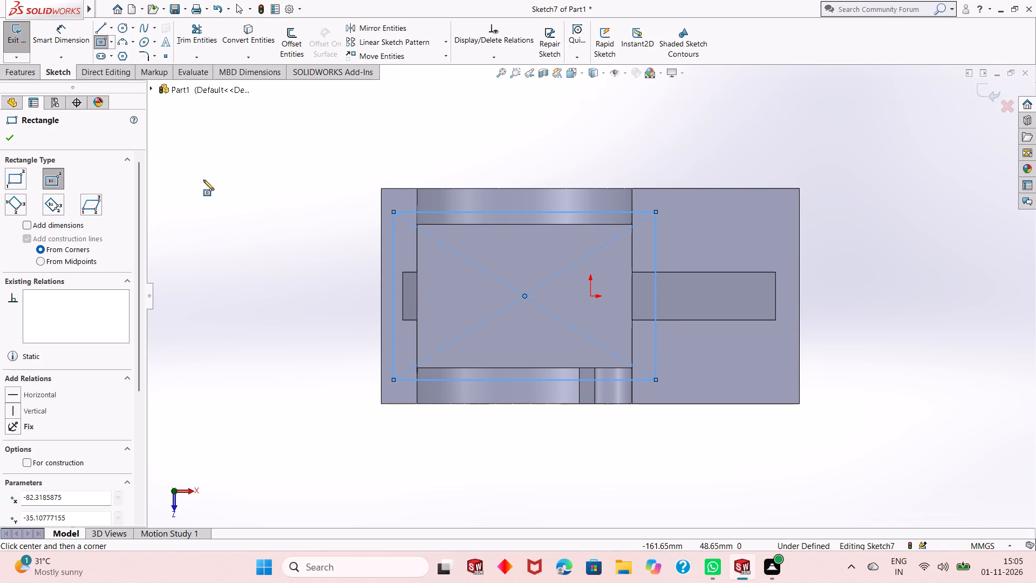
right_click(203, 180)
left_click(221, 186)
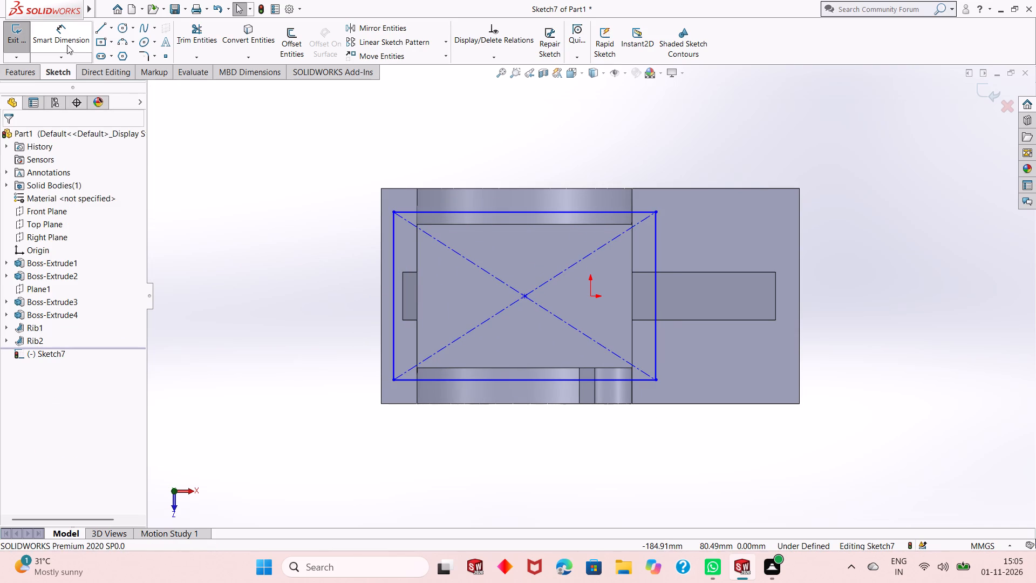
Dimension the centre rectangle to 80 mm across the base plate's width and 130 mm along its length.
left_click(67, 45)
left_click(395, 240)
left_click(336, 252)
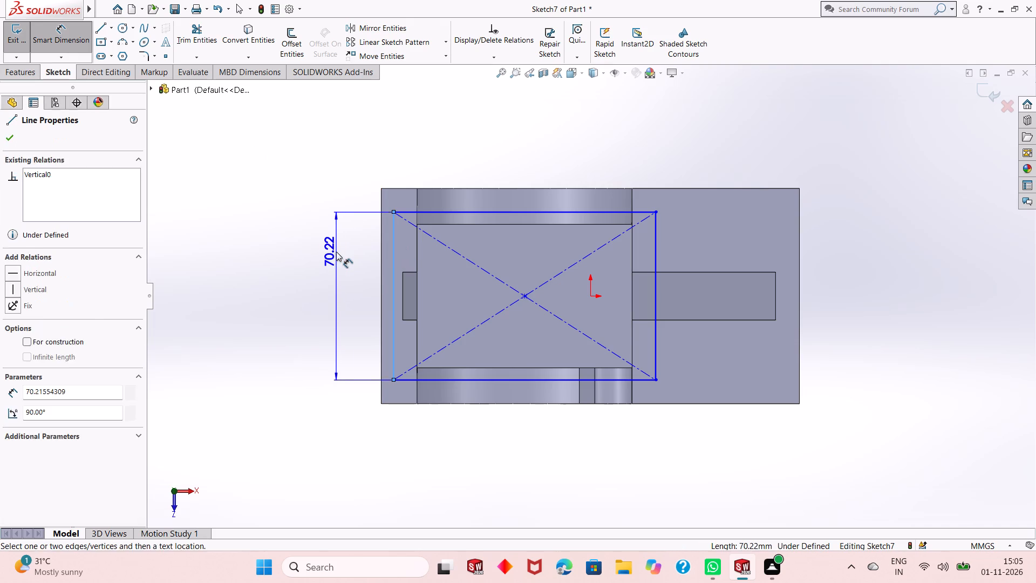
type("80")
key("Return")
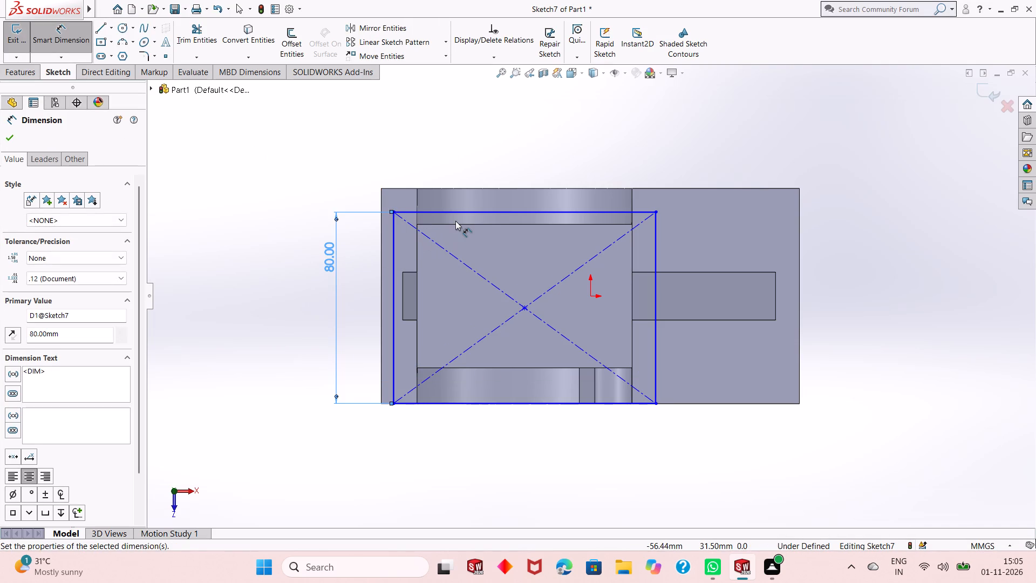
left_click(481, 213)
left_click(510, 164)
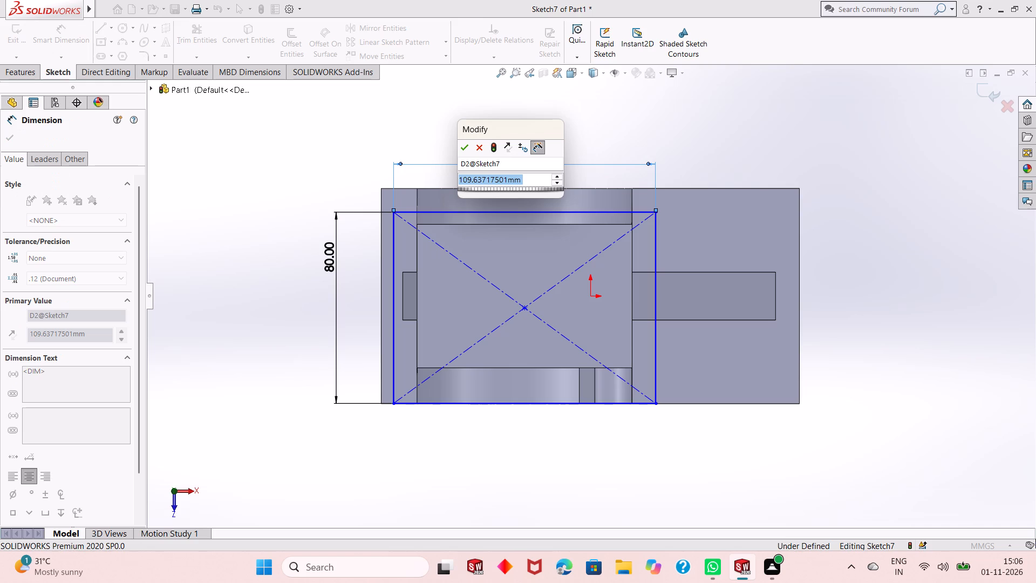
type("130")
key("Return")
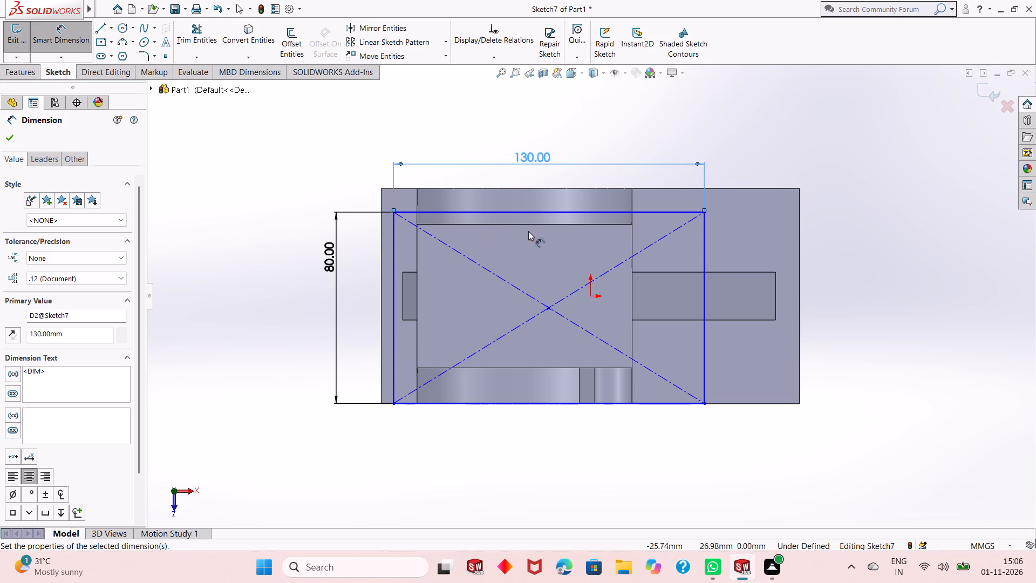
left_click(464, 210)
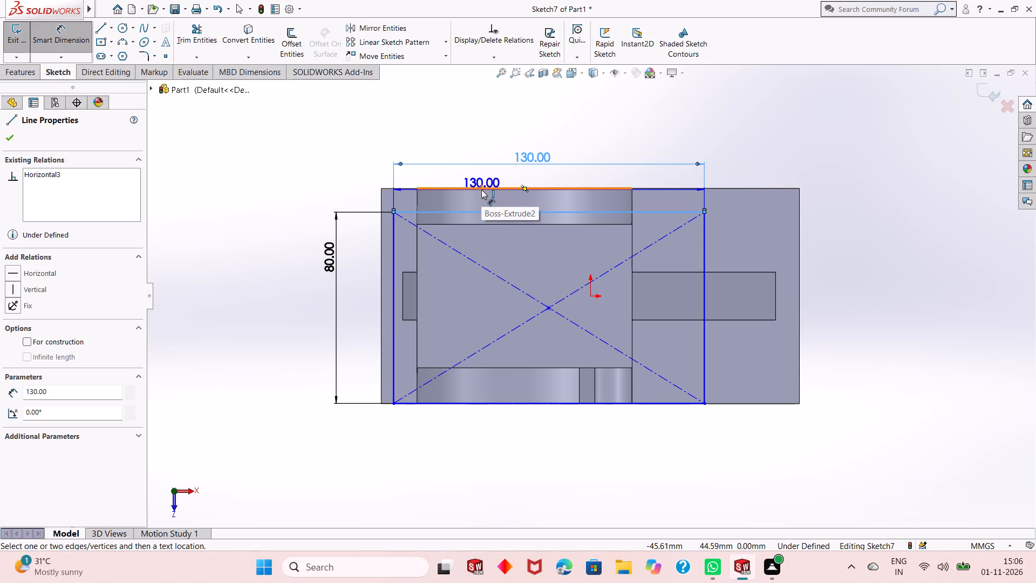
key("Escape")
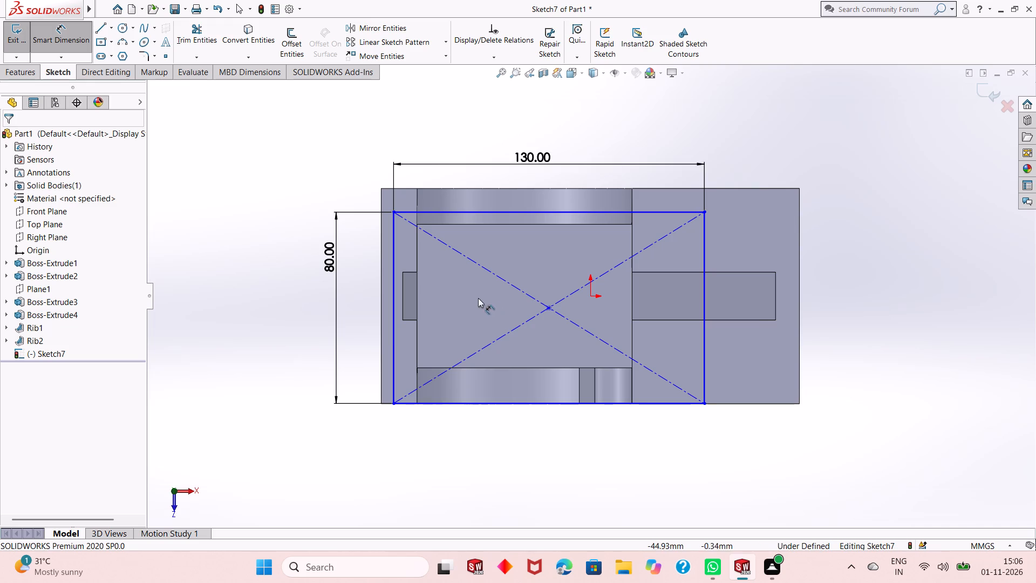
Set the distance between the rectangle's 80 mm side and the nearest end edge of the base plate to 0 mm.
left_click(392, 321)
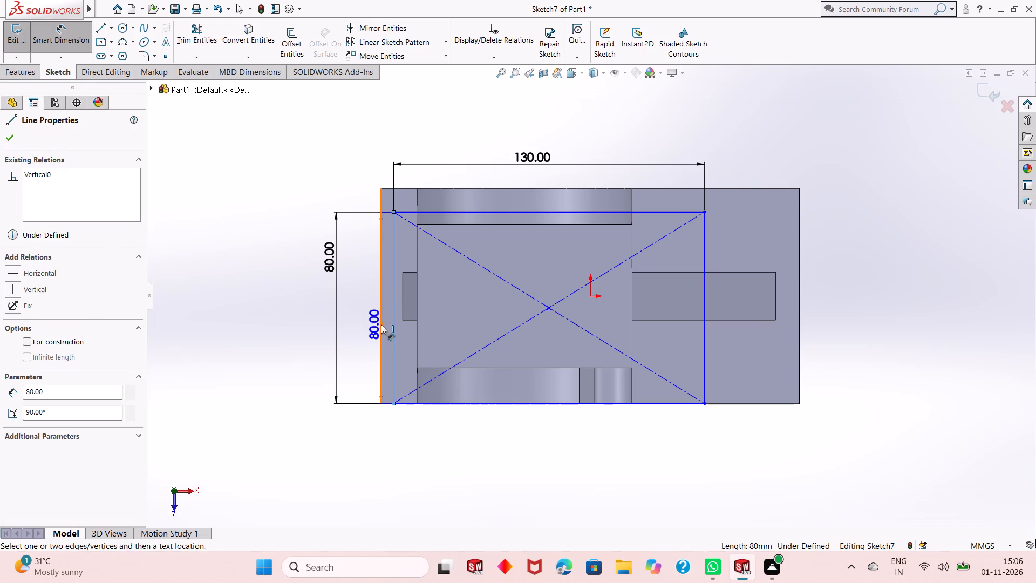
left_click(381, 325)
left_click(385, 137)
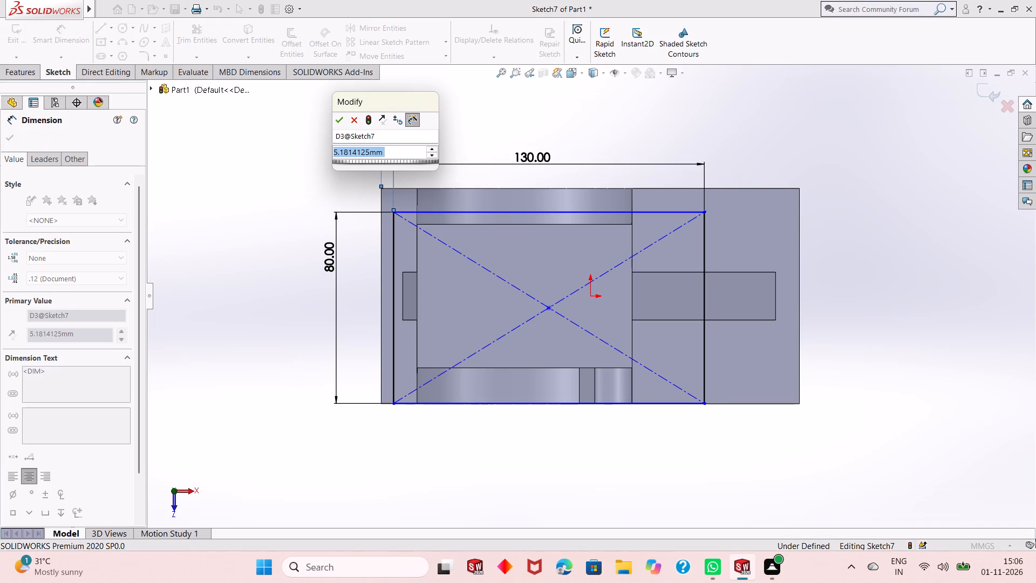
key("0")
key("Return")
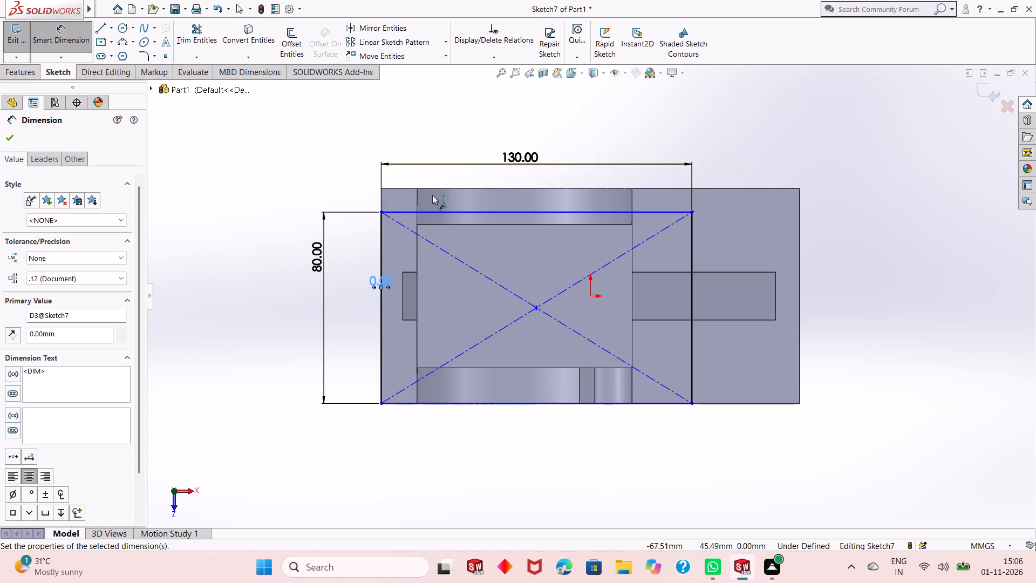
key("Escape")
key("Escape")
key("Escape")
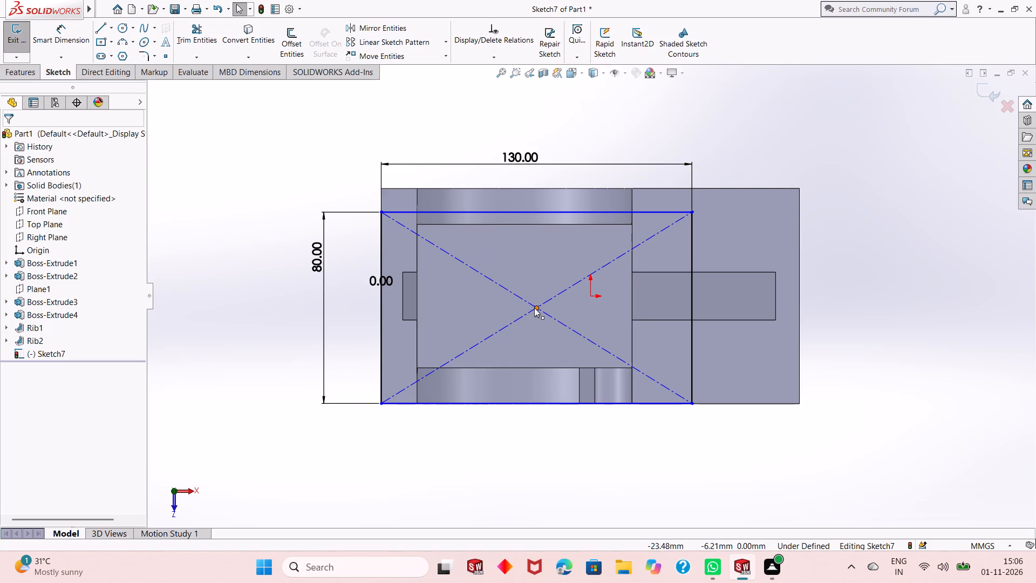
Add a Horizontal relation between the rectangle's centre point and the origin.
left_click(534, 307)
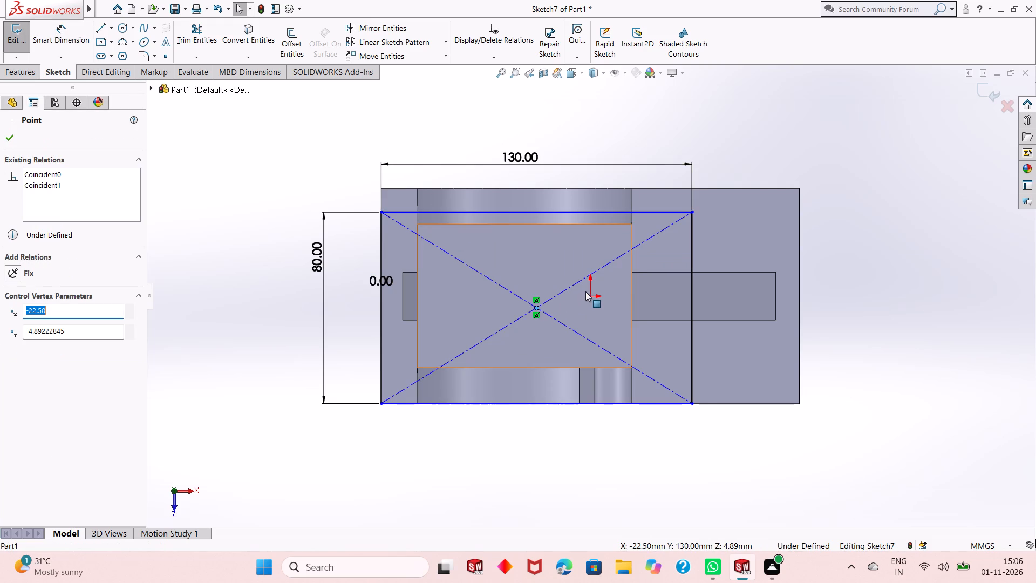
left_click(588, 296, "ctrl")
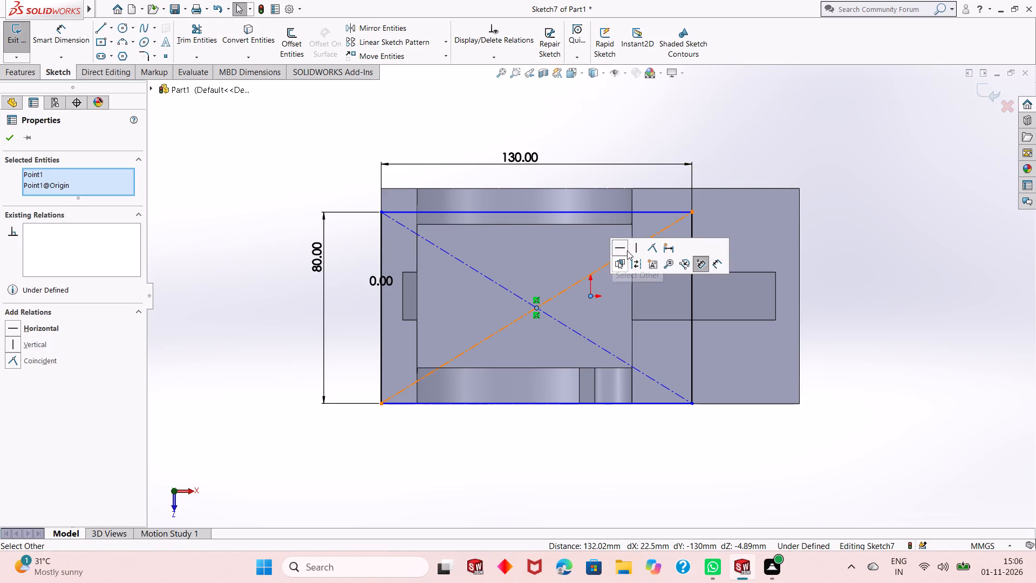
left_click(625, 250)
key("Escape")
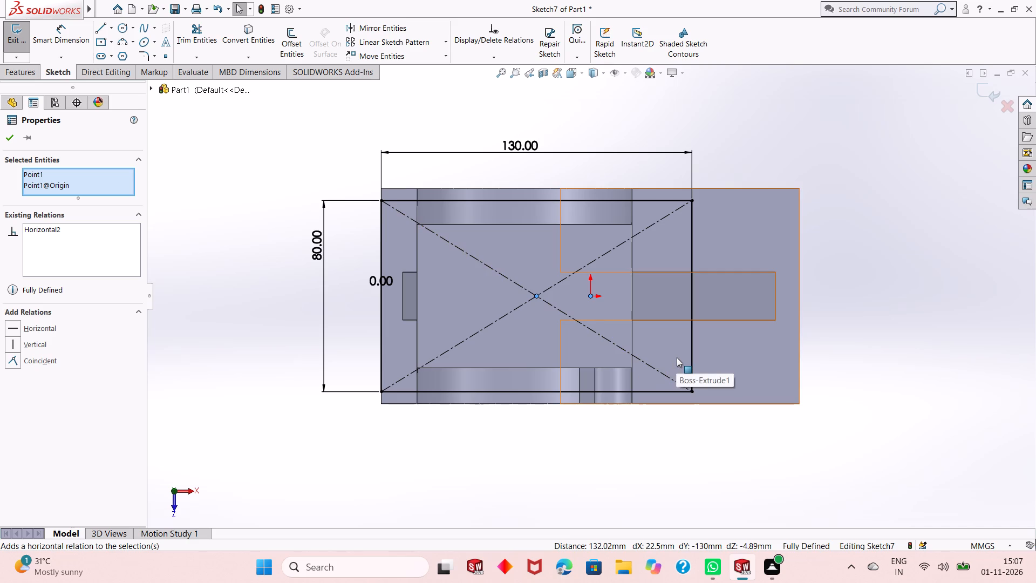
left_click(14, 138)
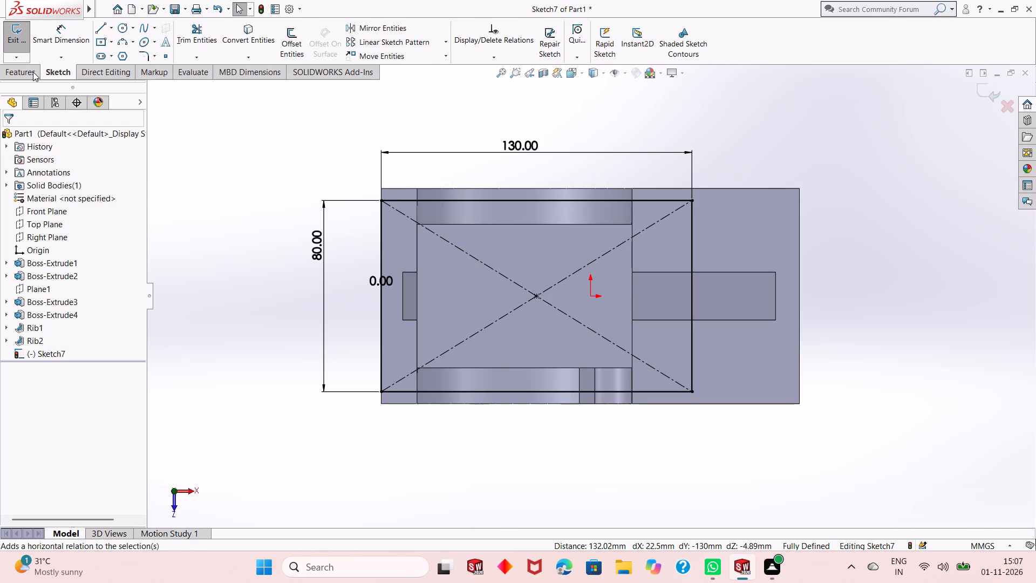
Extrude the 130 by 80 mm rectangle upwards by a Blind depth of 6 mm, merged with the body, as a top plate.
left_click(33, 72)
left_click(32, 51)
middle_click_drag(360, 281, 368, 180)
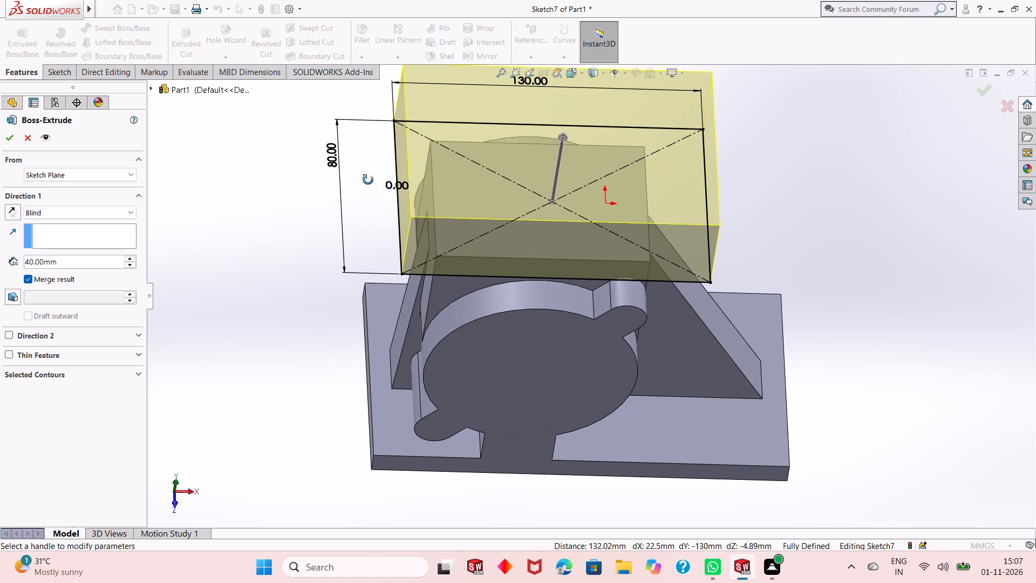
middle_click_drag(368, 180, 368, 179)
double_click(80, 261)
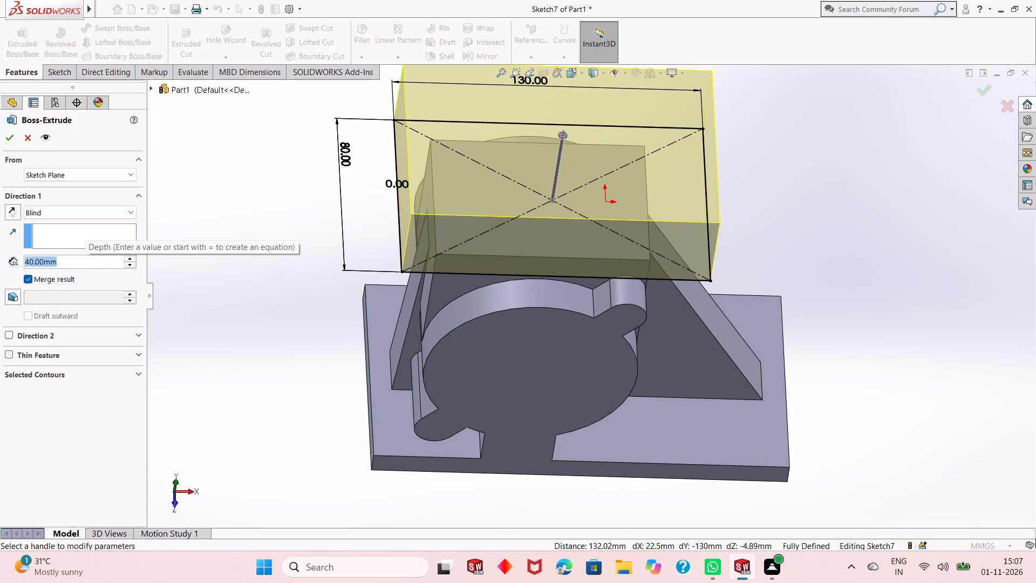
key("6")
key("Return")
key("Return")
left_click(392, 328)
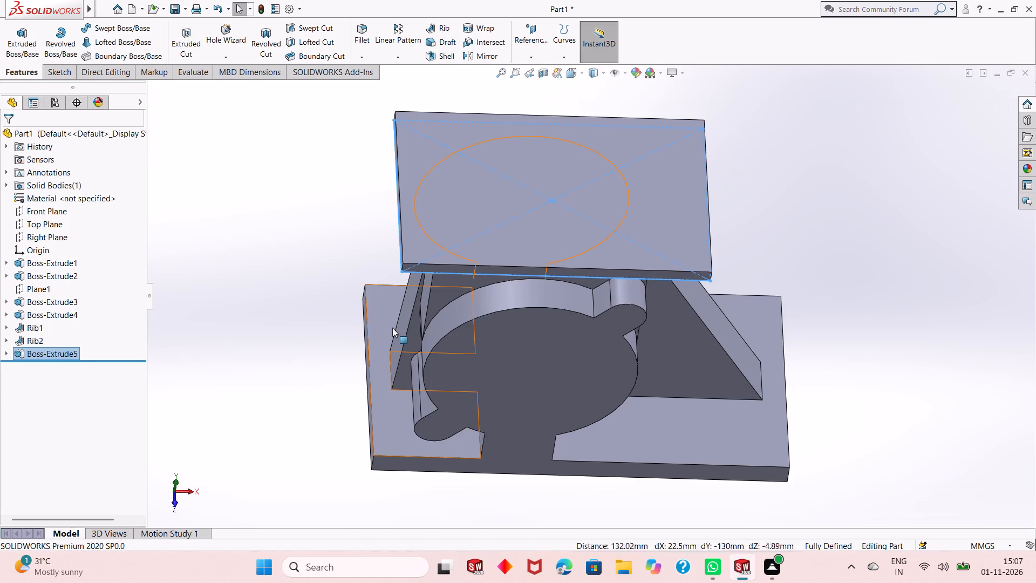
left_click(338, 236)
Examine the part from several sides, checking the top plate, block, ribs, lugs and base plate.
scroll(445, 375, "up", 1)
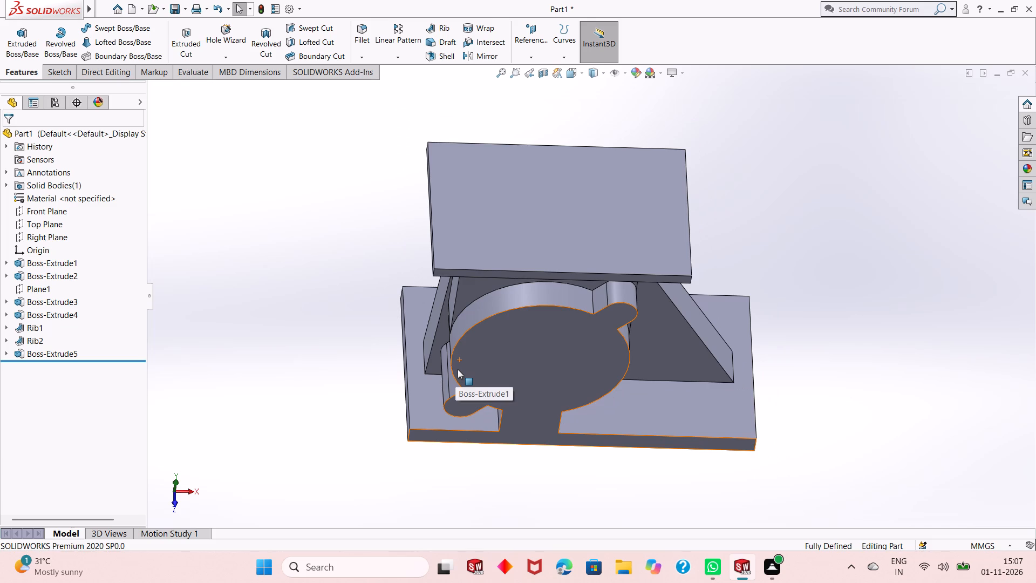
middle_click_drag(543, 478, 551, 355)
scroll(551, 355, "up", 1)
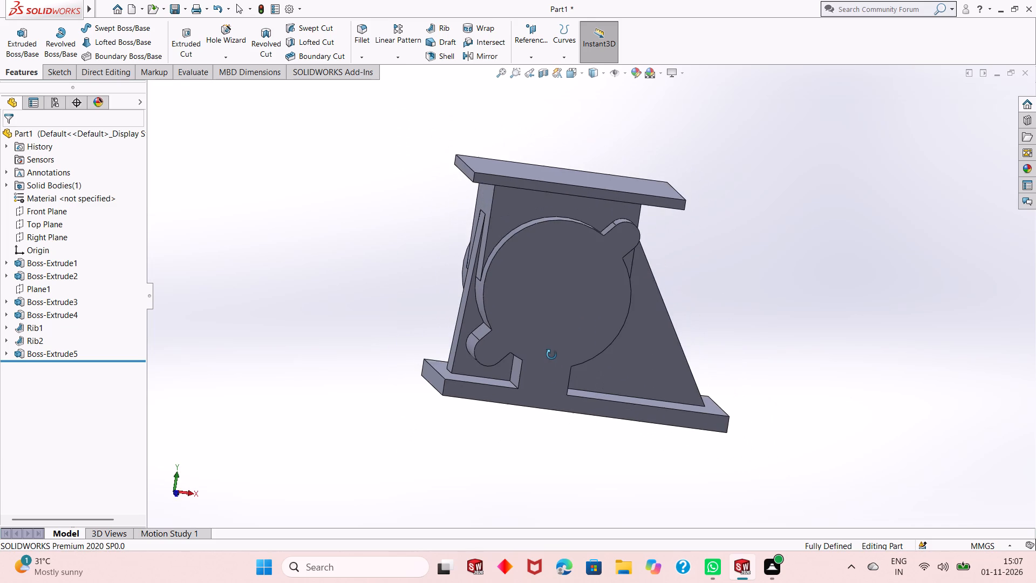
middle_click_drag(551, 355, 660, 284)
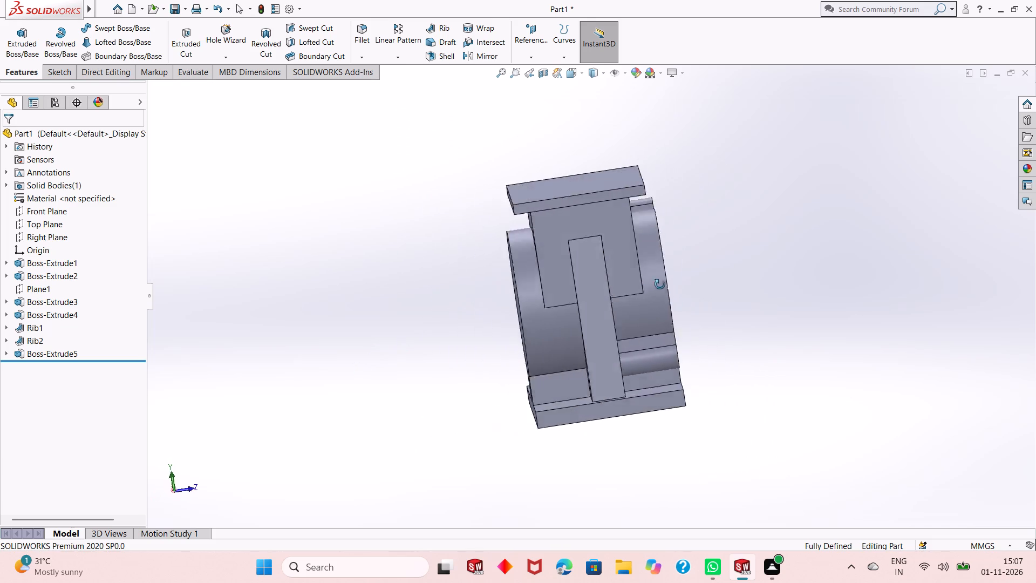
middle_click_drag(660, 284, 620, 192)
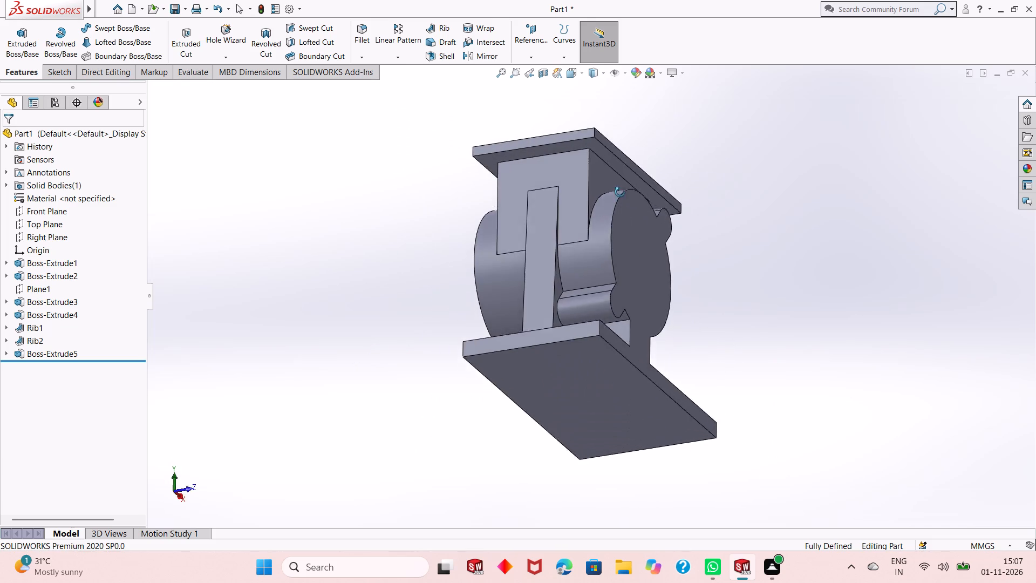
middle_click_drag(620, 192, 550, 315)
scroll(557, 278, "down", 3)
scroll(562, 323, "up", 1)
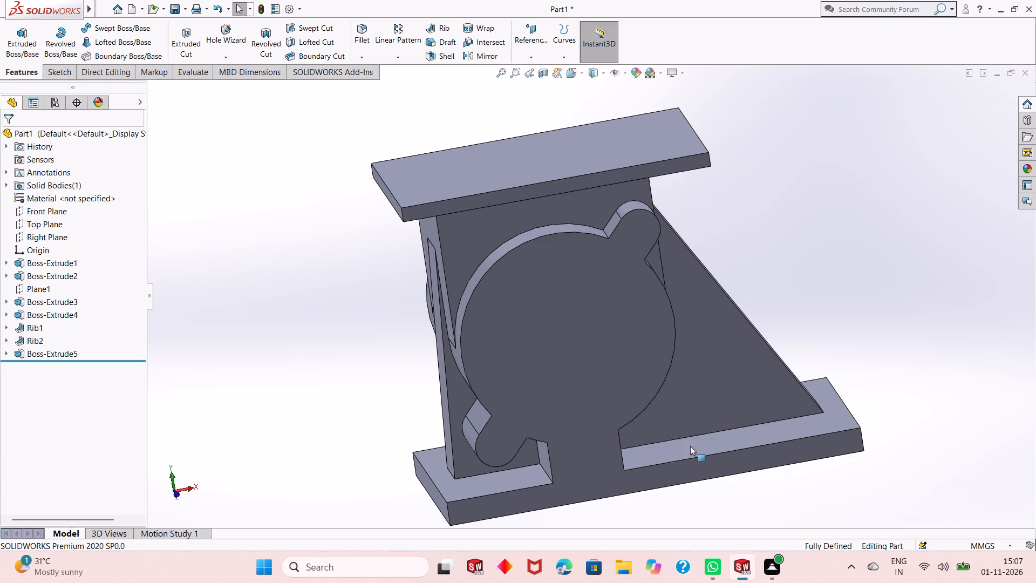
scroll(592, 342, "down", 2)
scroll(582, 352, "up", 3)
middle_click_drag(550, 378, 549, 352)
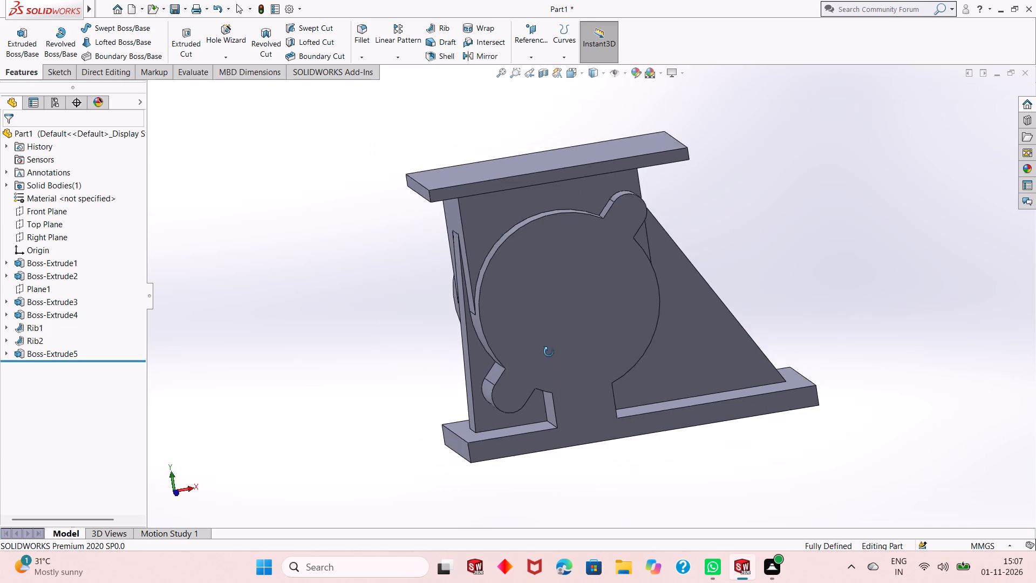
middle_click_drag(549, 352, 659, 260)
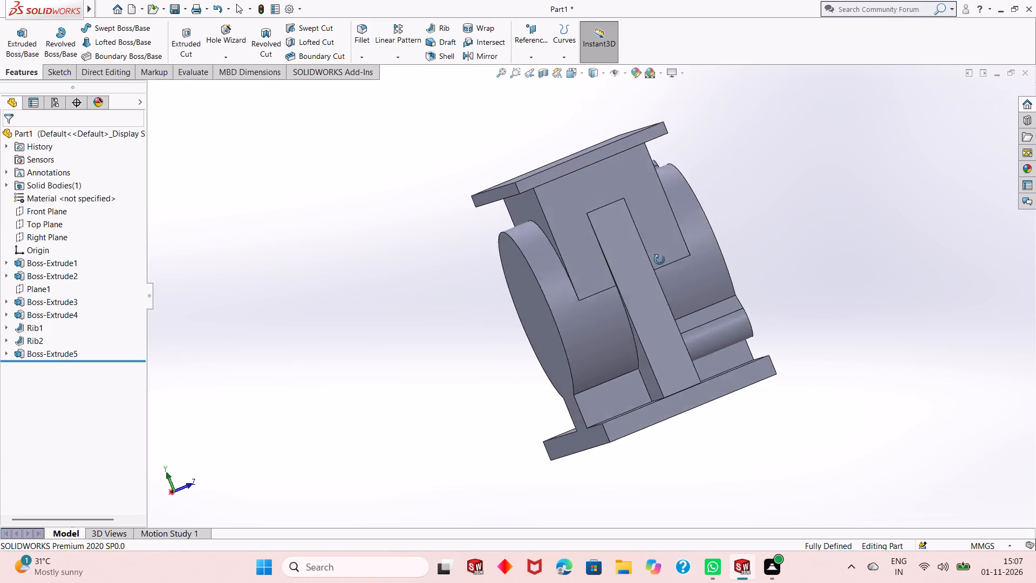
middle_click_drag(659, 260, 467, 351)
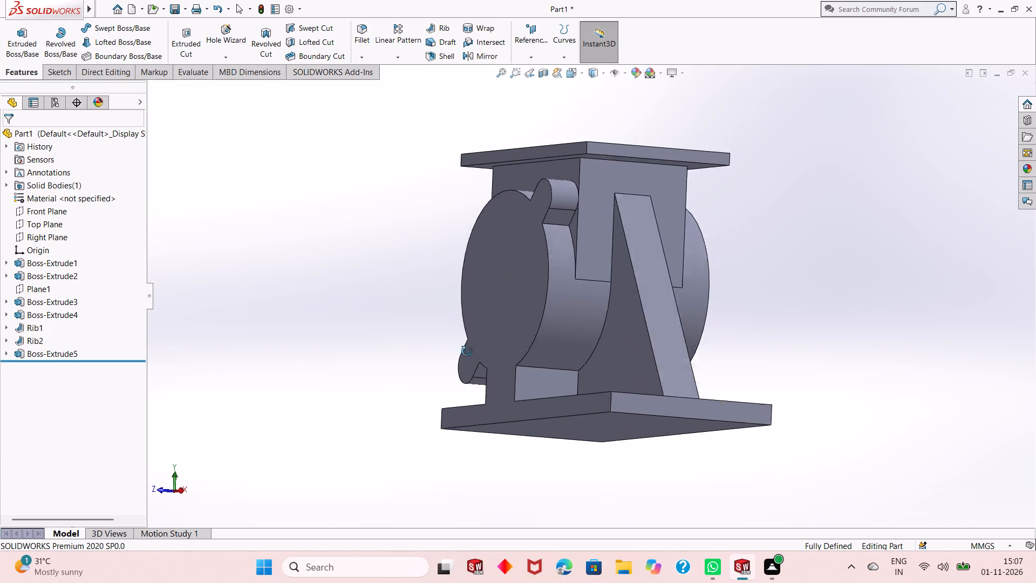
middle_click_drag(467, 351, 561, 368)
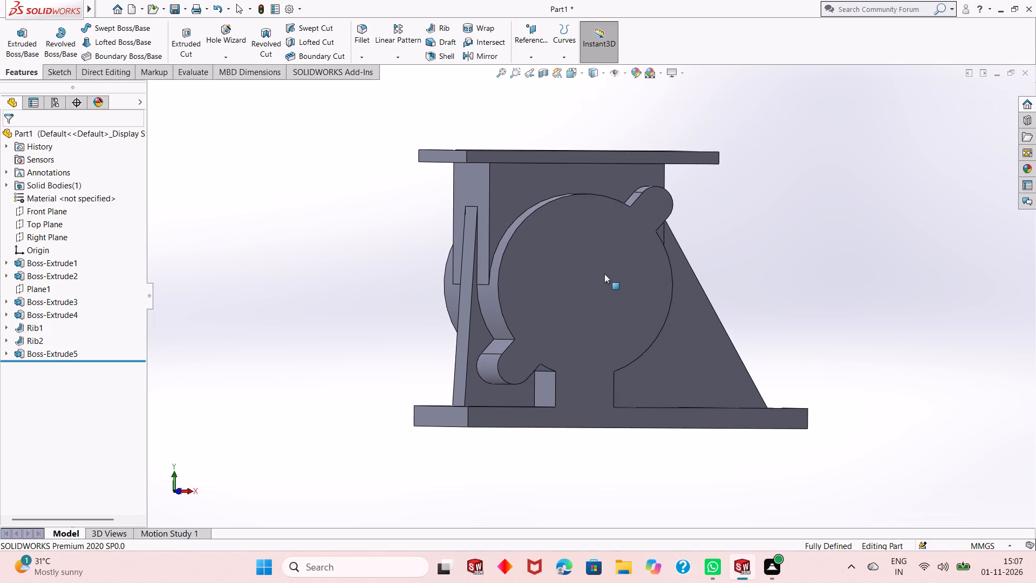
middle_click_drag(781, 300, 773, 313)
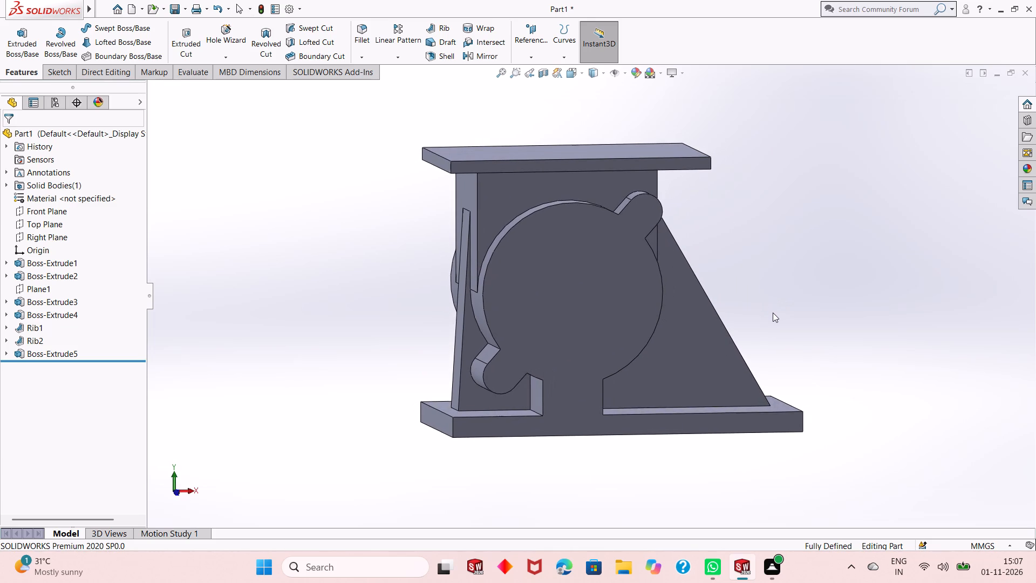
Sketch a circle about 69 mm in diameter on the cylinder's front face, concentric with the cylinder.
left_click(574, 289)
left_click(626, 261)
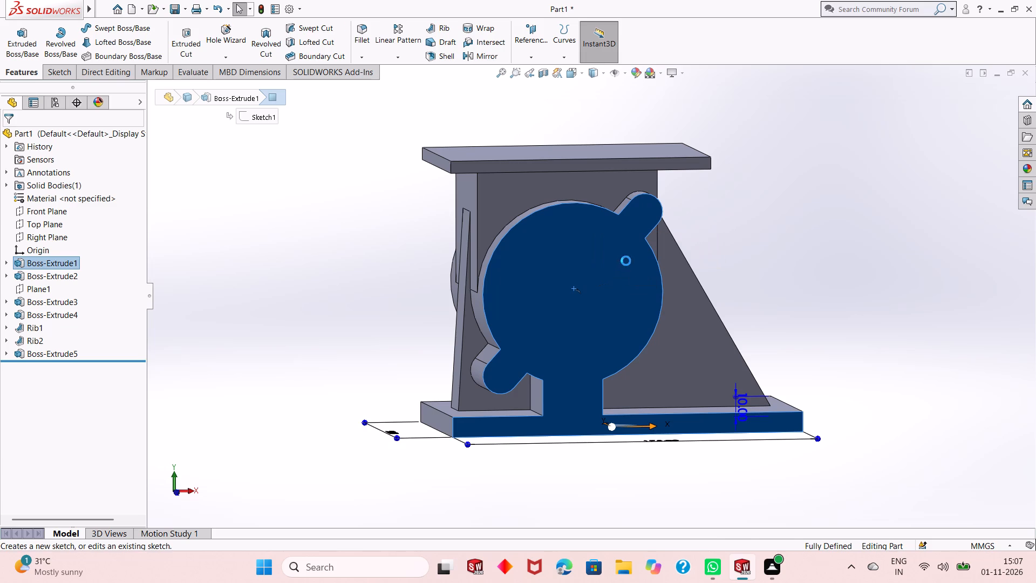
key("ctrl+8")
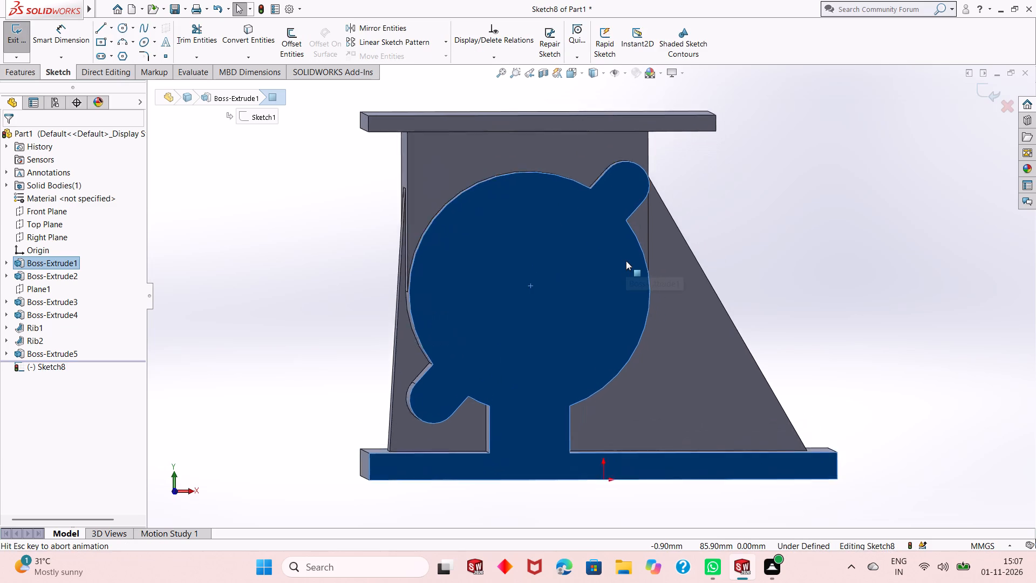
left_click(798, 256)
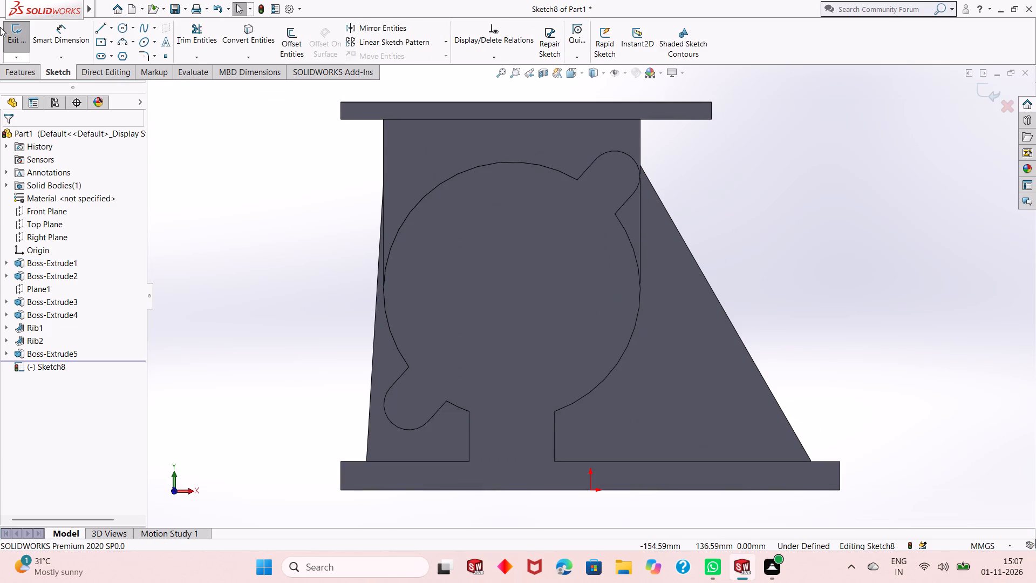
left_click(118, 30)
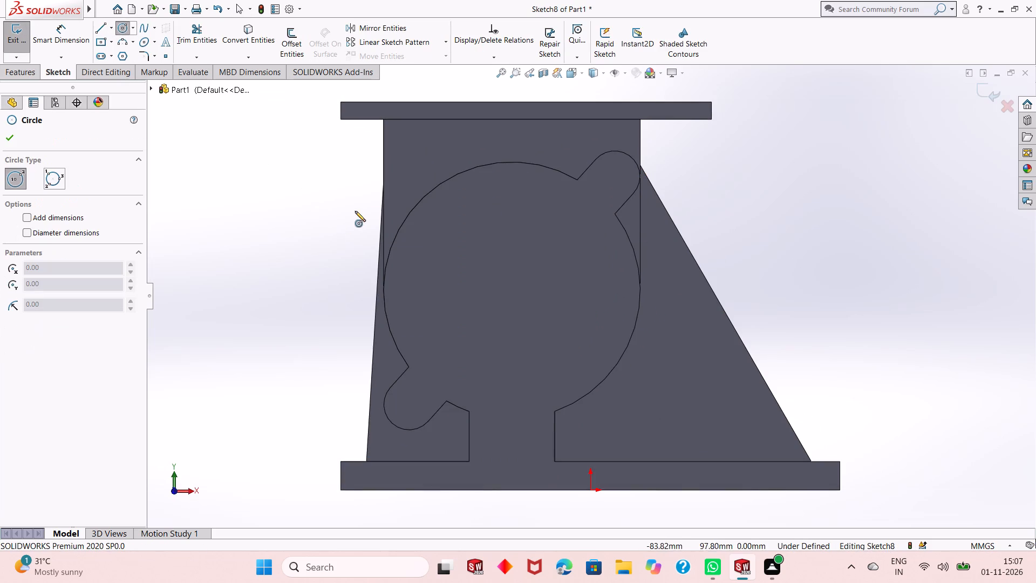
left_click(512, 291)
left_click(562, 206)
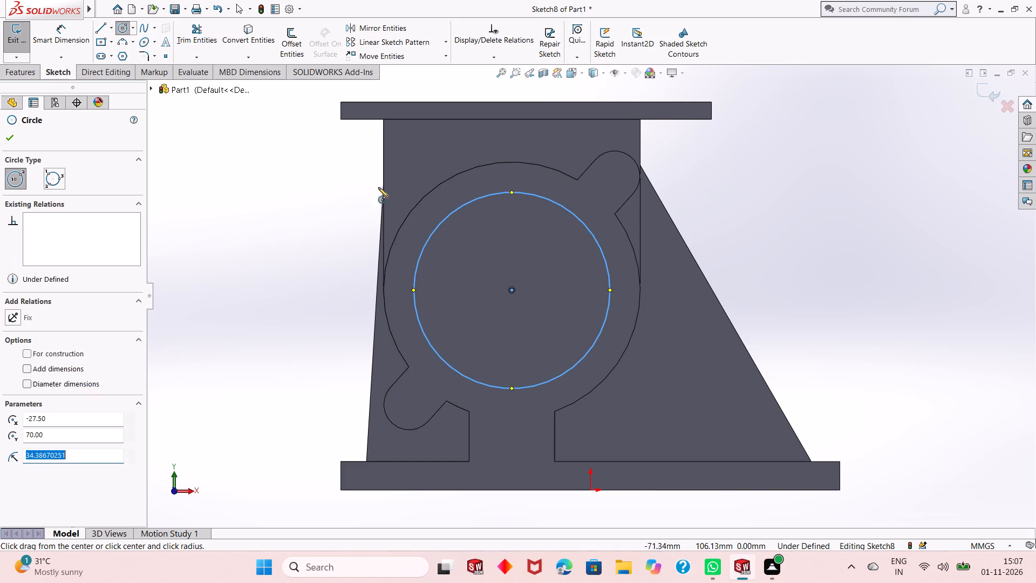
right_click(176, 157)
left_click(196, 165)
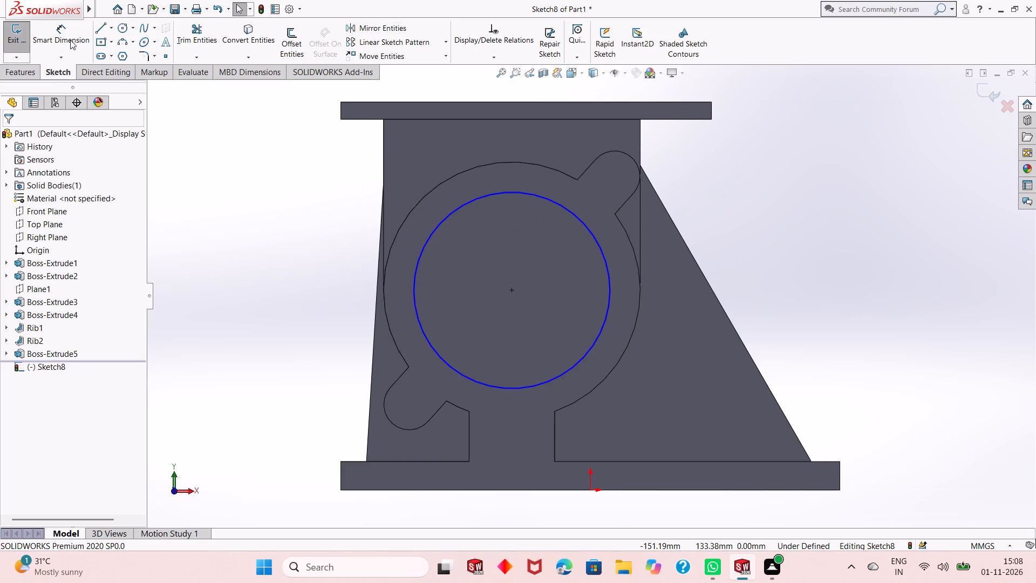
Dimension the concentric circle on the cylinder's front face to a diameter of 76 mm.
left_click(70, 40)
left_click(462, 376)
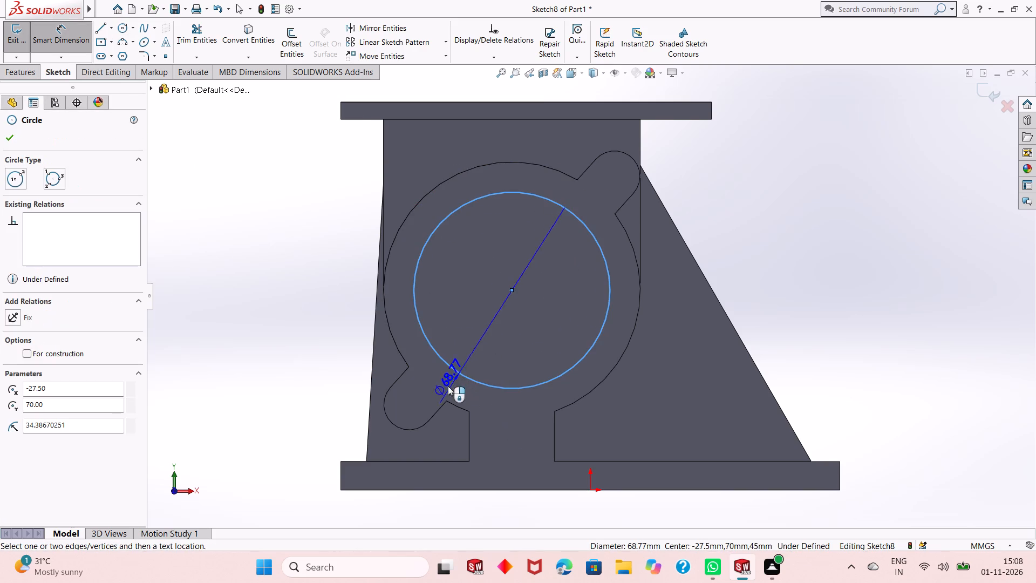
left_click(287, 432)
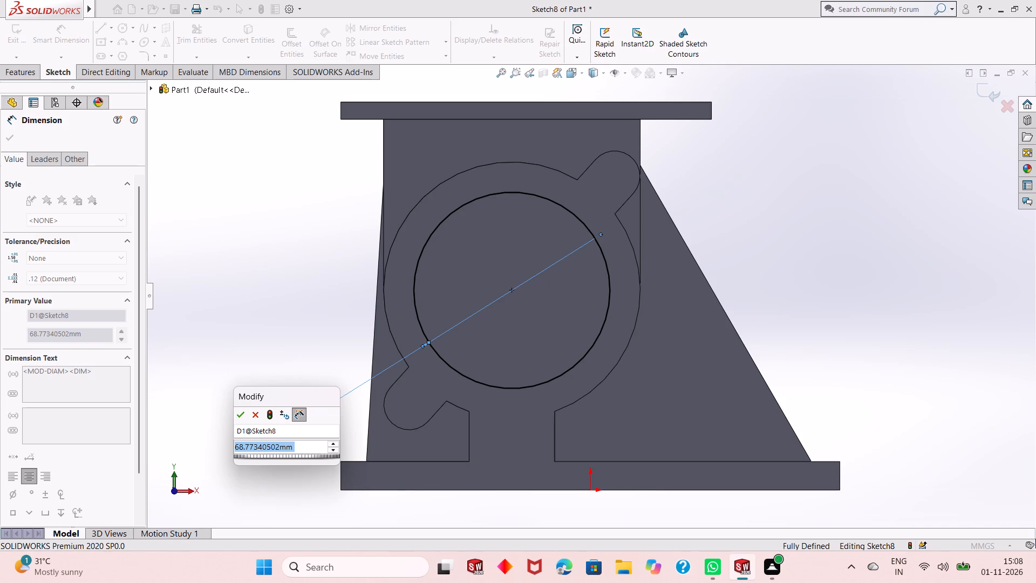
key("7")
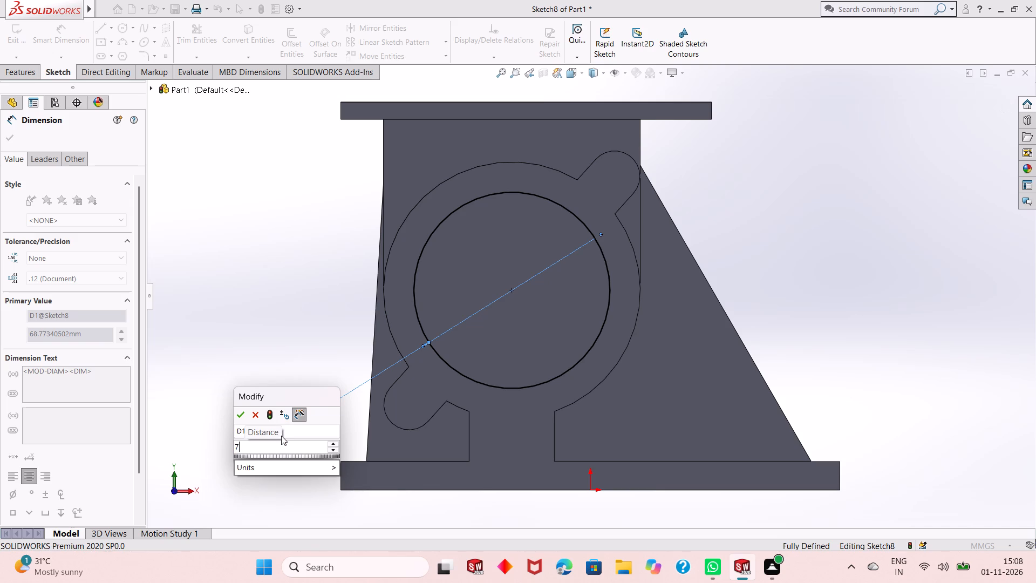
key("6")
key("Return")
right_click(301, 138)
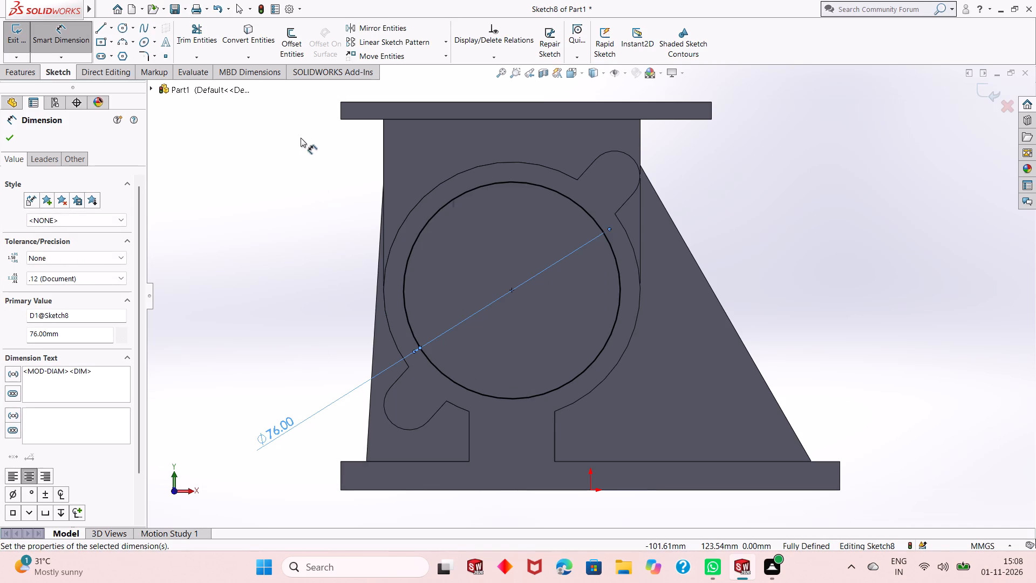
left_click(328, 173)
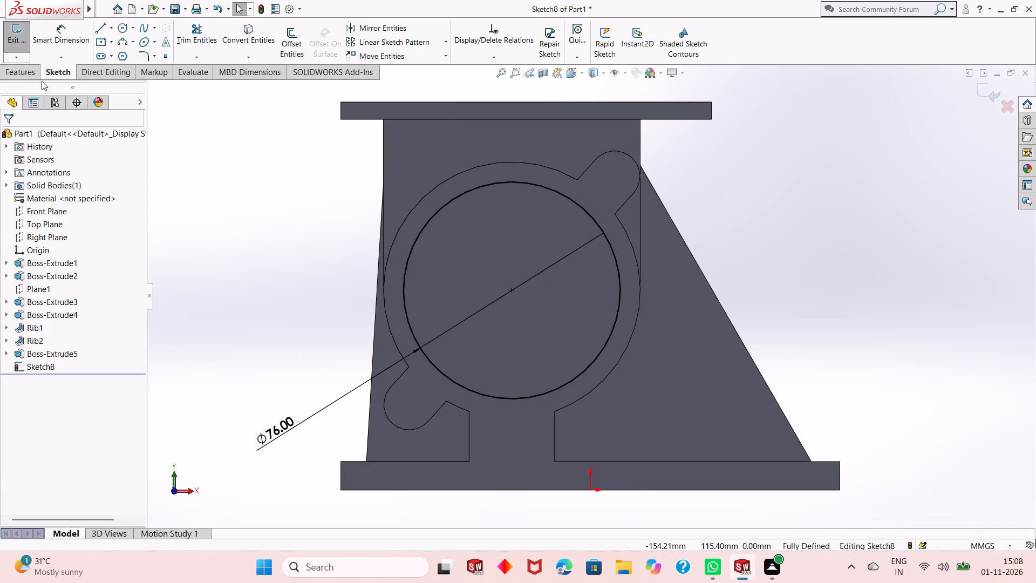
Cut the 76 mm circle Through All to bore the cylinder along its full length.
left_click(21, 69)
left_click(192, 45)
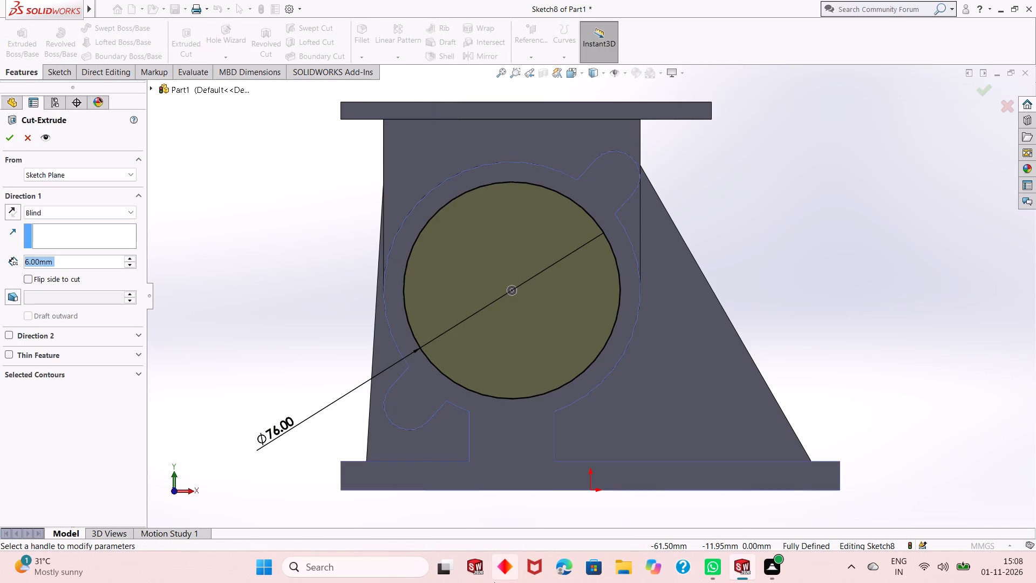
middle_click_drag(630, 363, 590, 389)
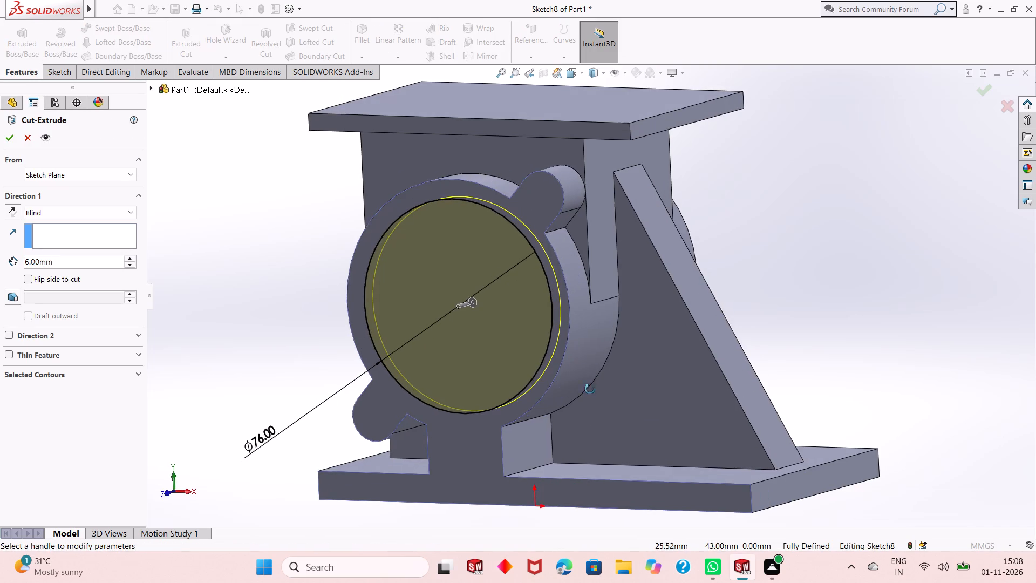
middle_click_drag(590, 389, 585, 392)
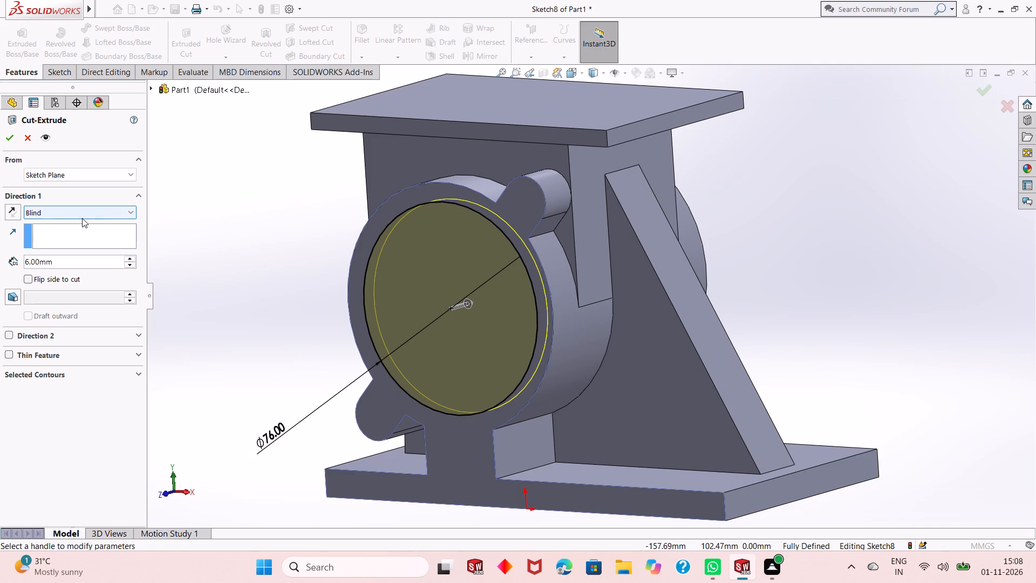
left_click(113, 214)
left_click(121, 229)
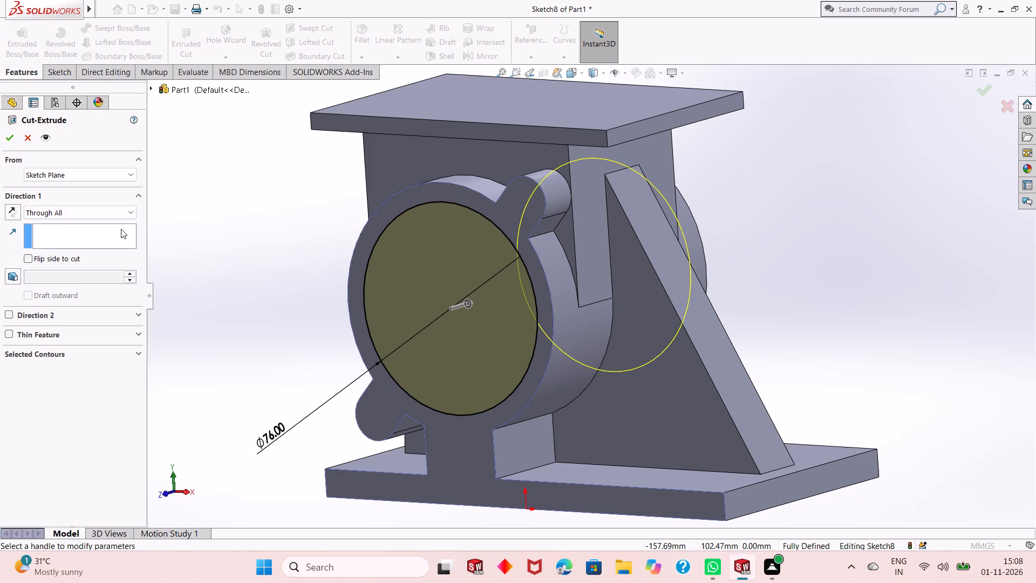
left_click(3, 144)
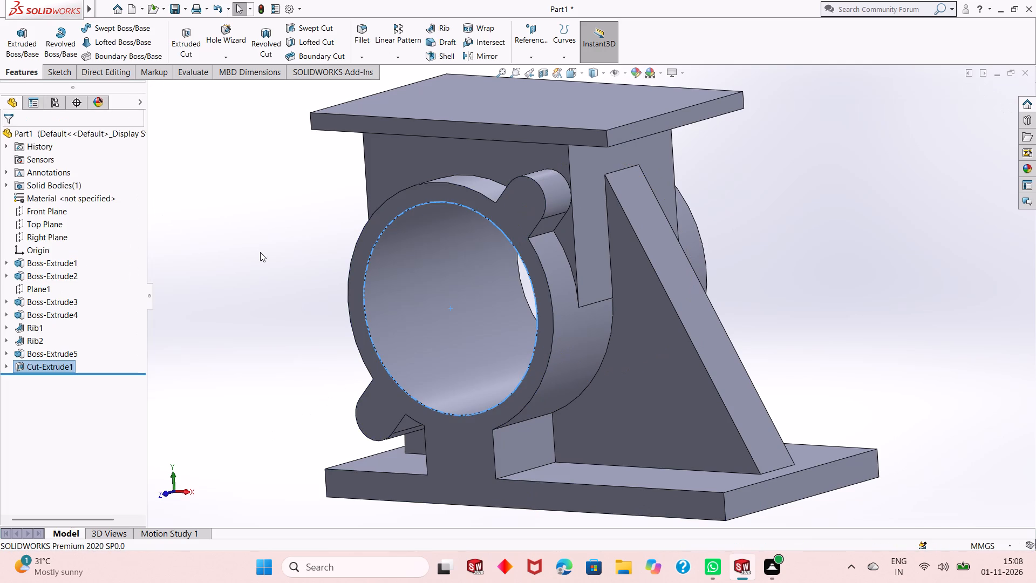
left_click(260, 252)
Examine the bored part from the front, back and sides, checking the bore, lugs and ribs.
middle_click_drag(359, 318, 646, 318)
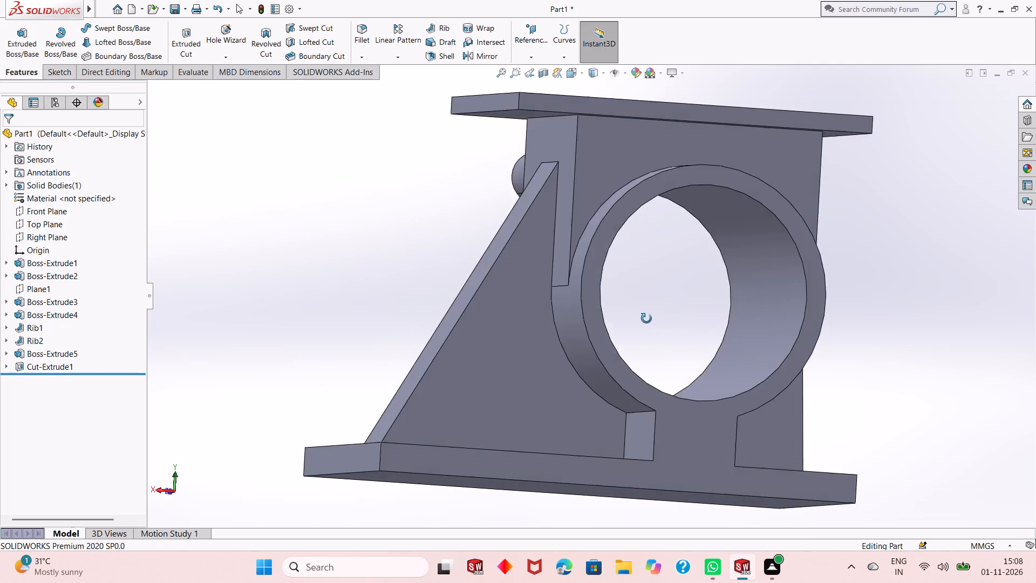
middle_click_drag(646, 318, 425, 342)
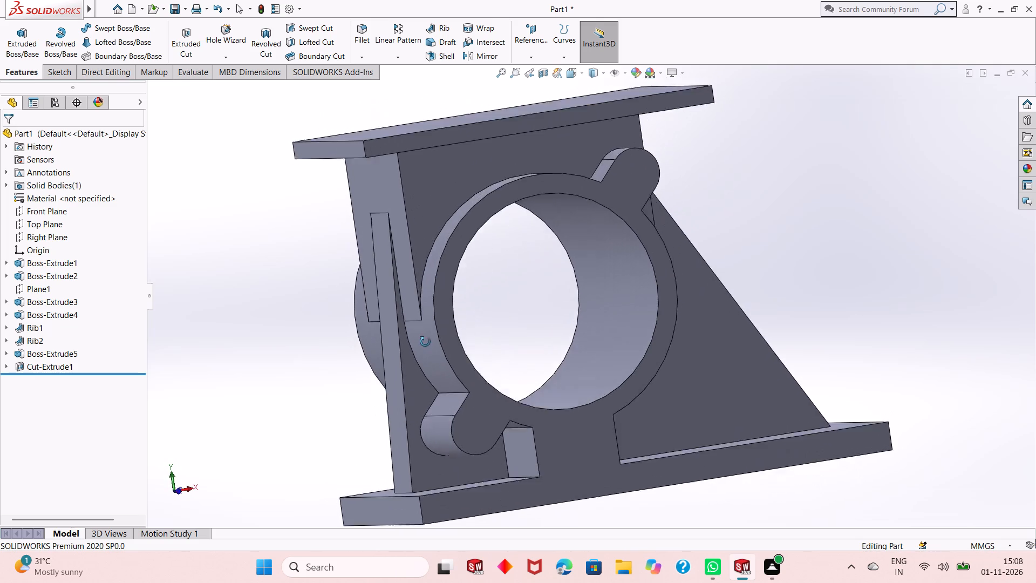
middle_click_drag(425, 342, 413, 372)
scroll(488, 356, "up", 2)
middle_click_drag(674, 344, 675, 322)
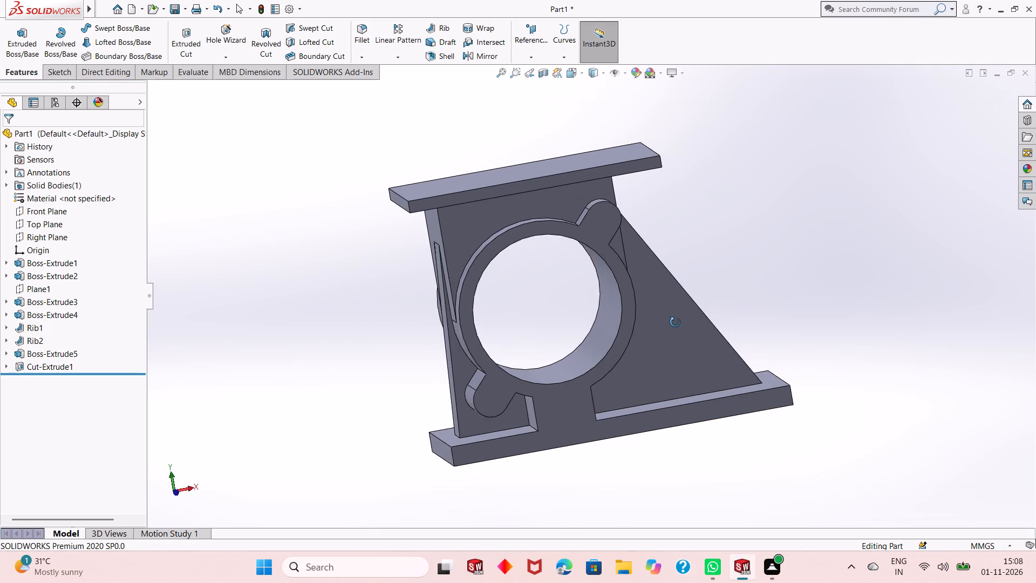
middle_click_drag(675, 322, 671, 325)
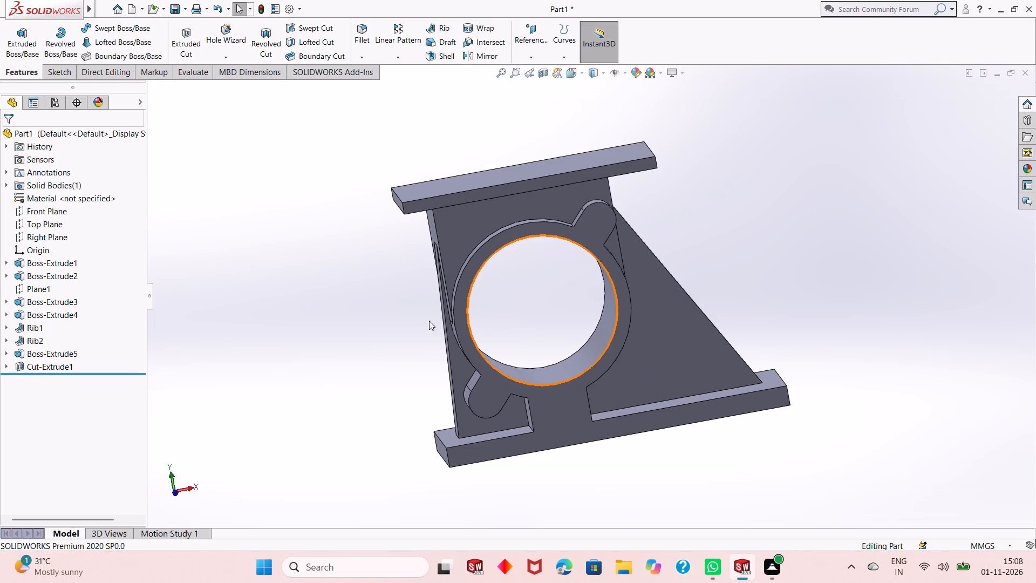
middle_click_drag(377, 365, 452, 309)
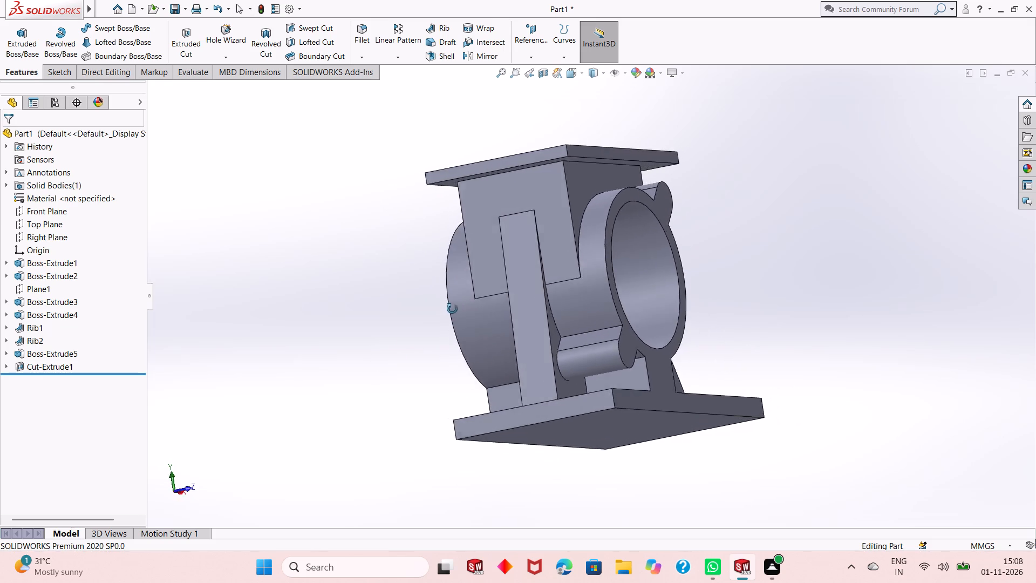
middle_click_drag(452, 309, 368, 367)
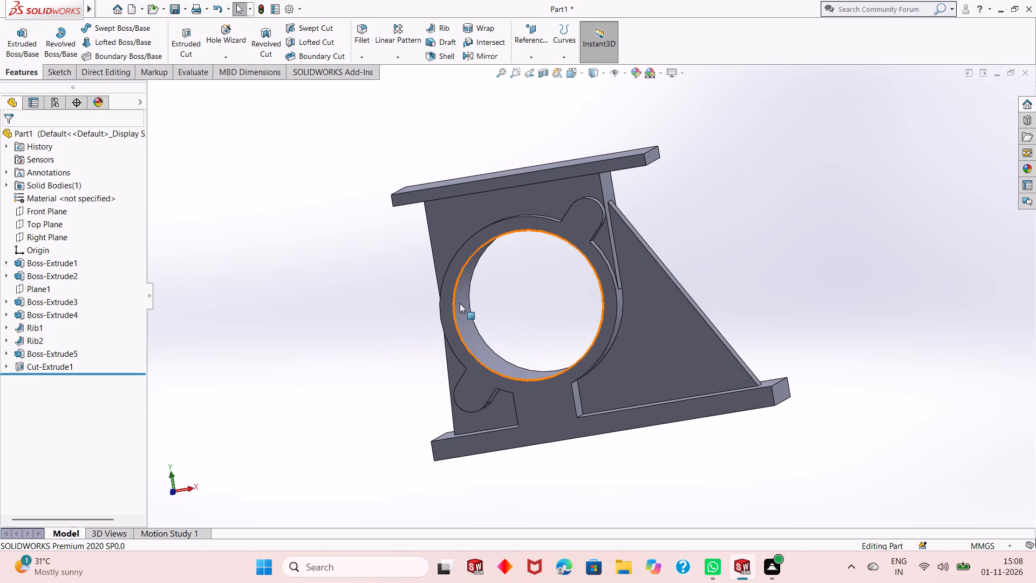
middle_click_drag(480, 302, 499, 323)
scroll(496, 324, "up", 1)
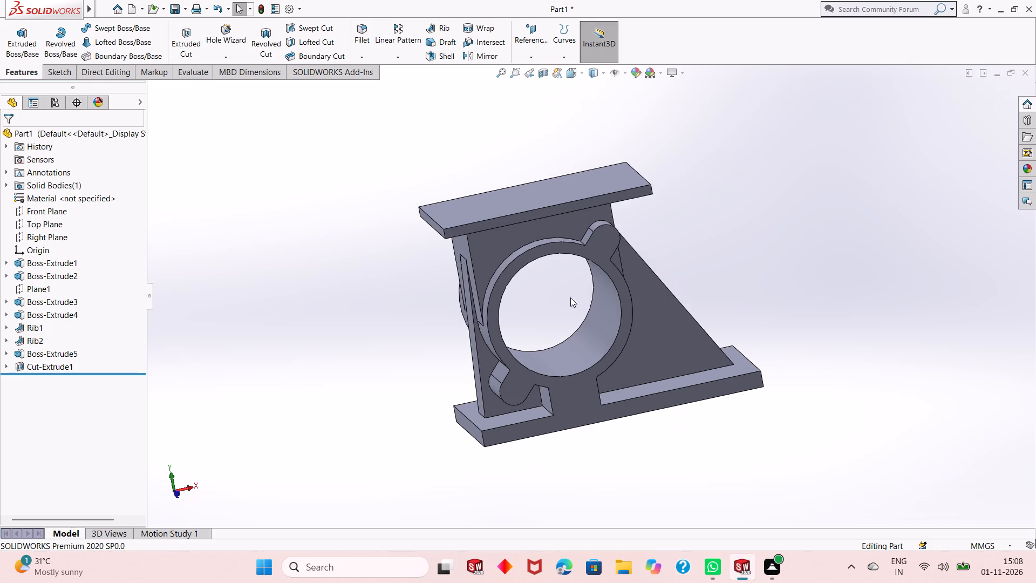
scroll(662, 279, "down", 1)
scroll(532, 299, "down", 2)
scroll(535, 323, "up", 2)
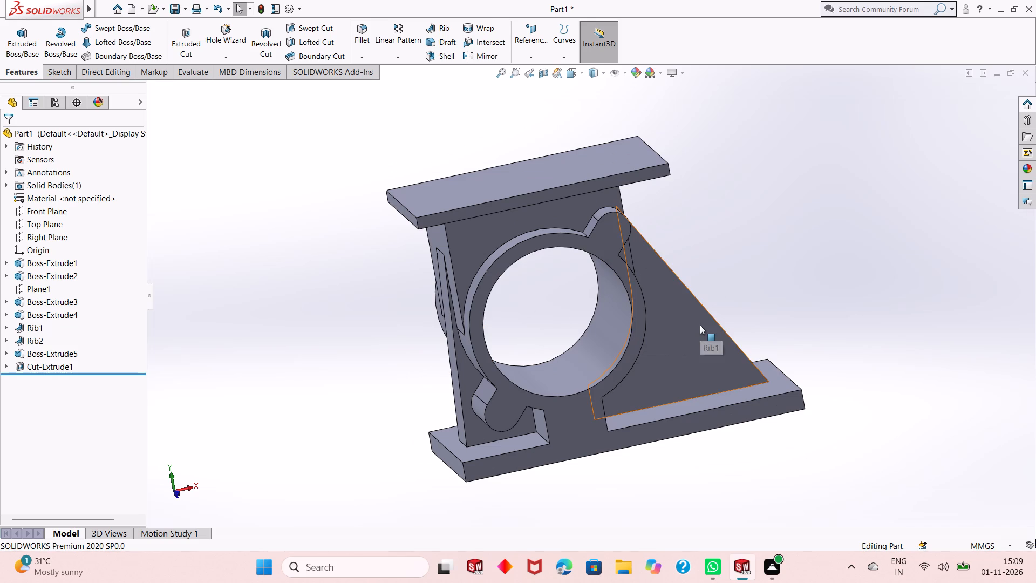
Sketch a circle at each lug's arc centre on the front face, about 11 mm in diameter on the lower lug and 10.4 mm on the upper.
left_click(612, 232)
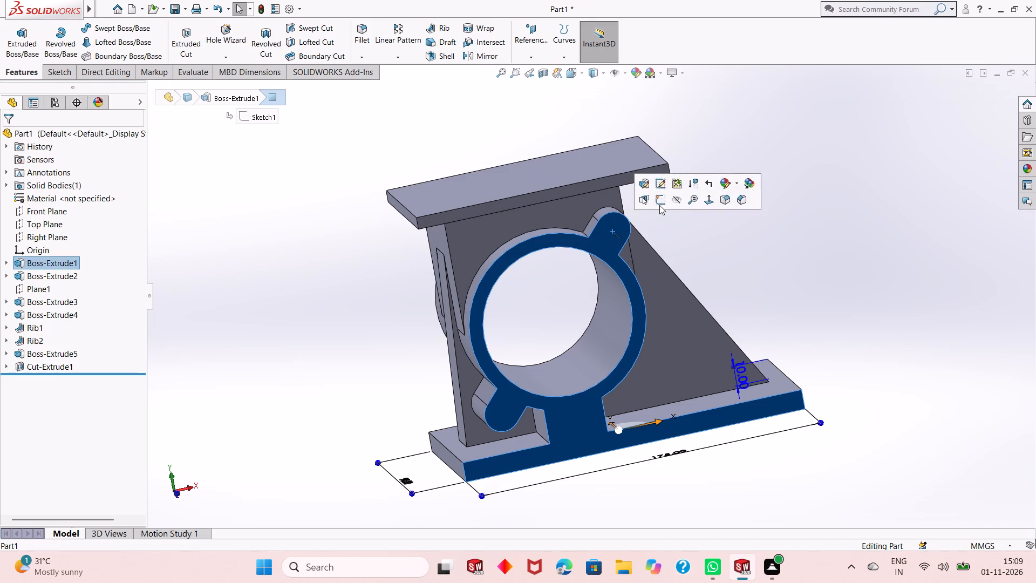
left_click(660, 205)
key("ctrl+8")
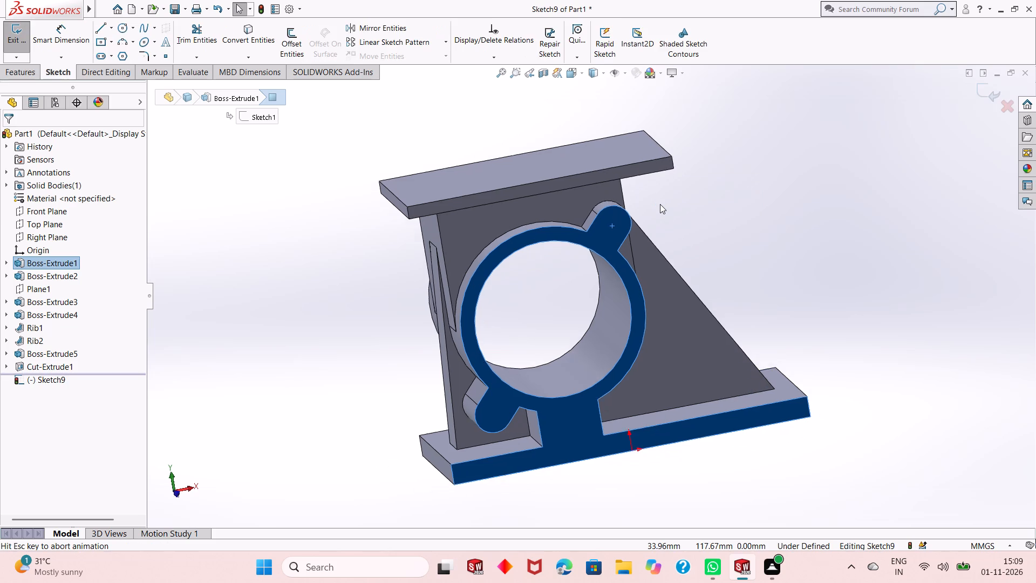
left_click(660, 204)
left_click(682, 183)
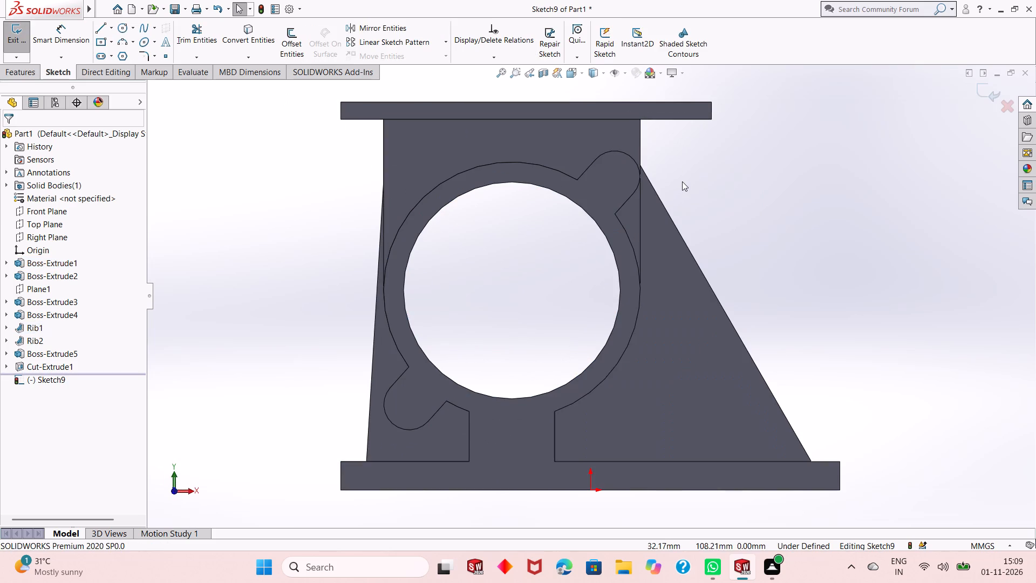
left_click(121, 29)
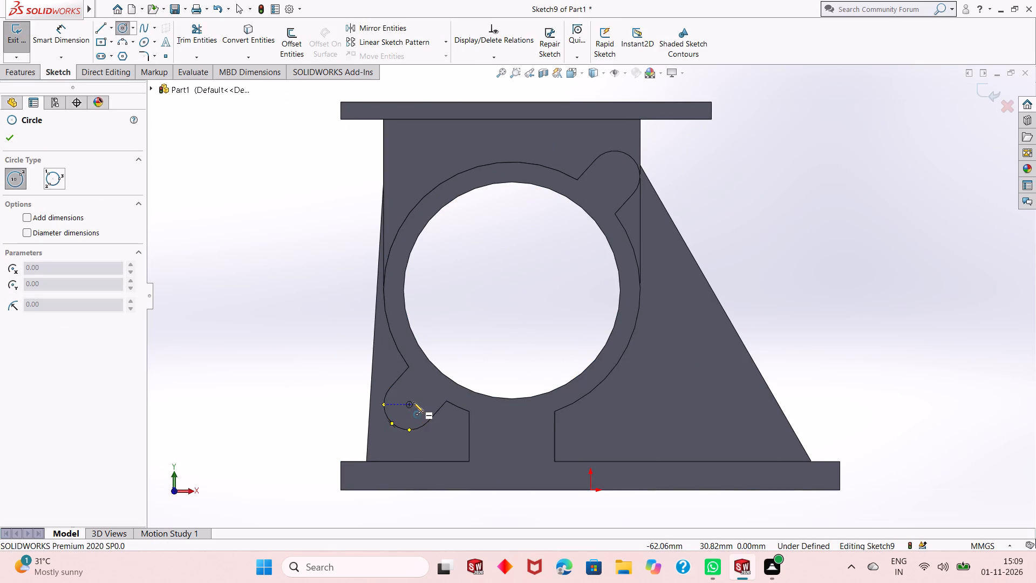
left_click(411, 405)
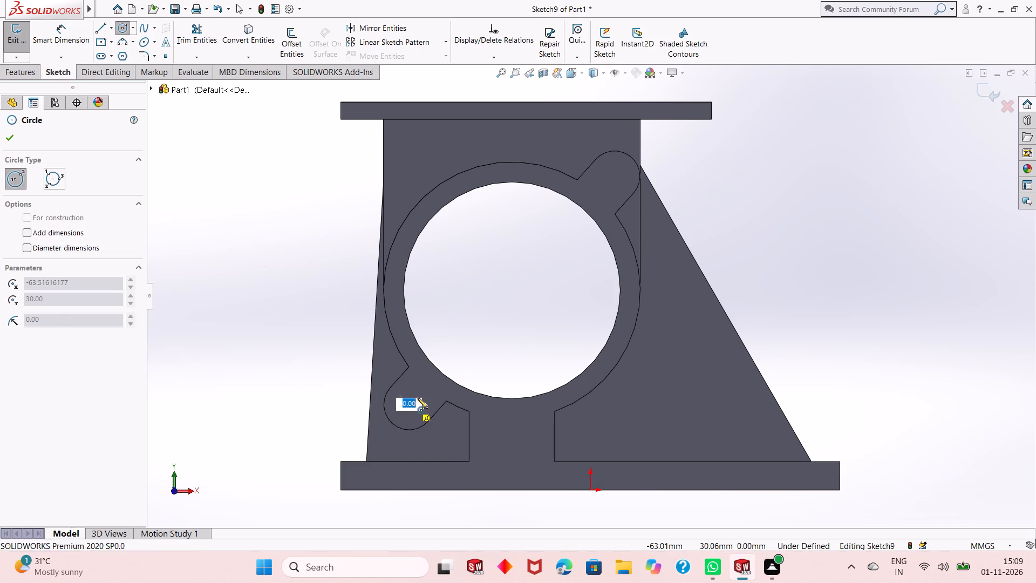
left_click(421, 394)
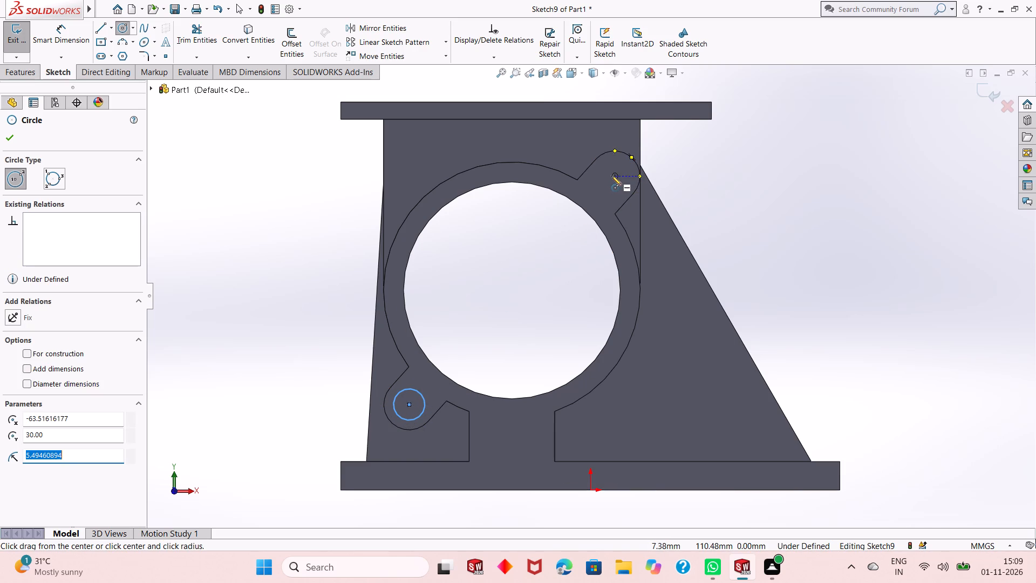
left_click(616, 177)
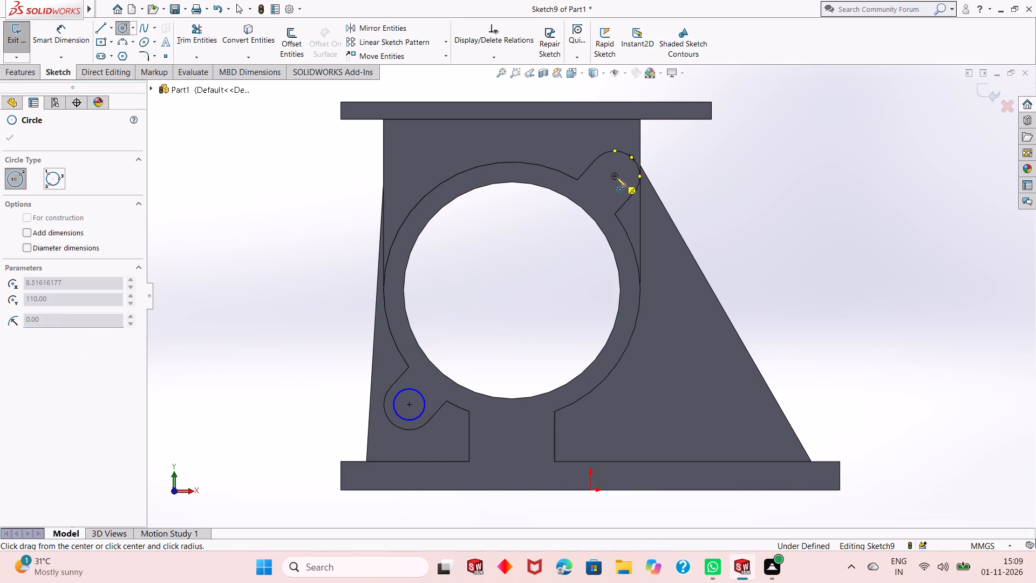
left_click(617, 191)
right_click(714, 172)
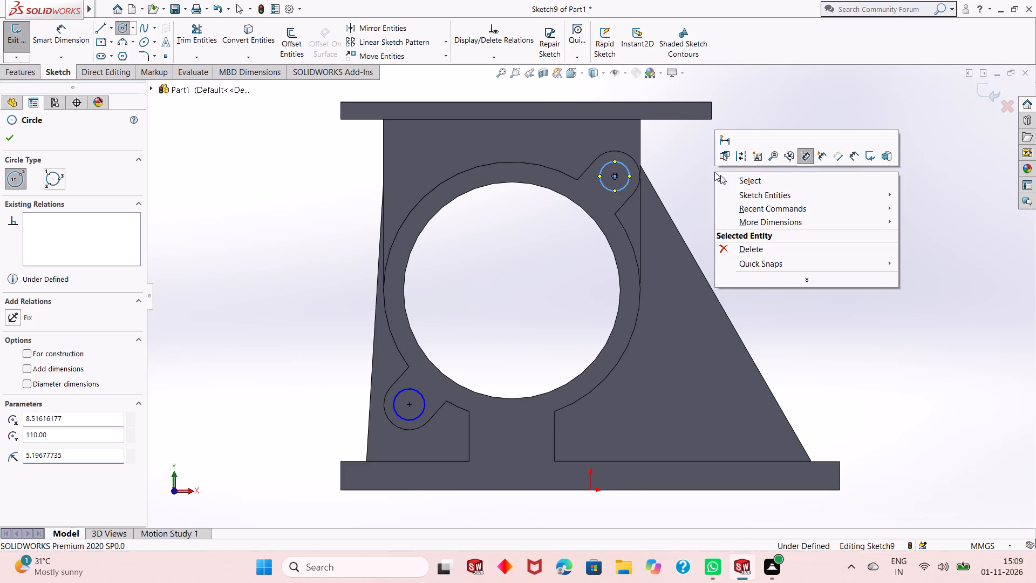
left_click(759, 181)
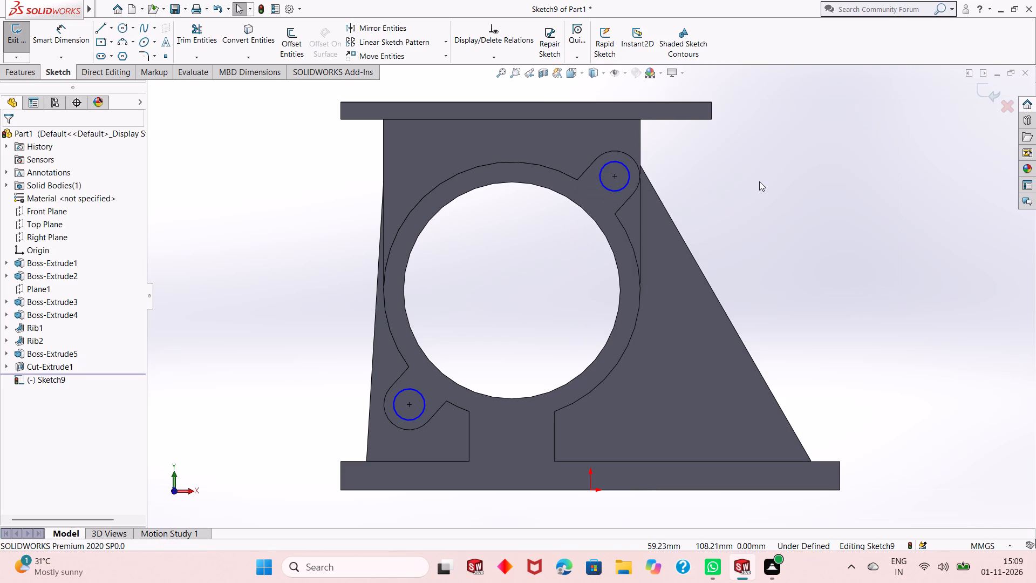
Dimension the lower lug's circle to a diameter of 7.5 mm.
left_click(71, 43)
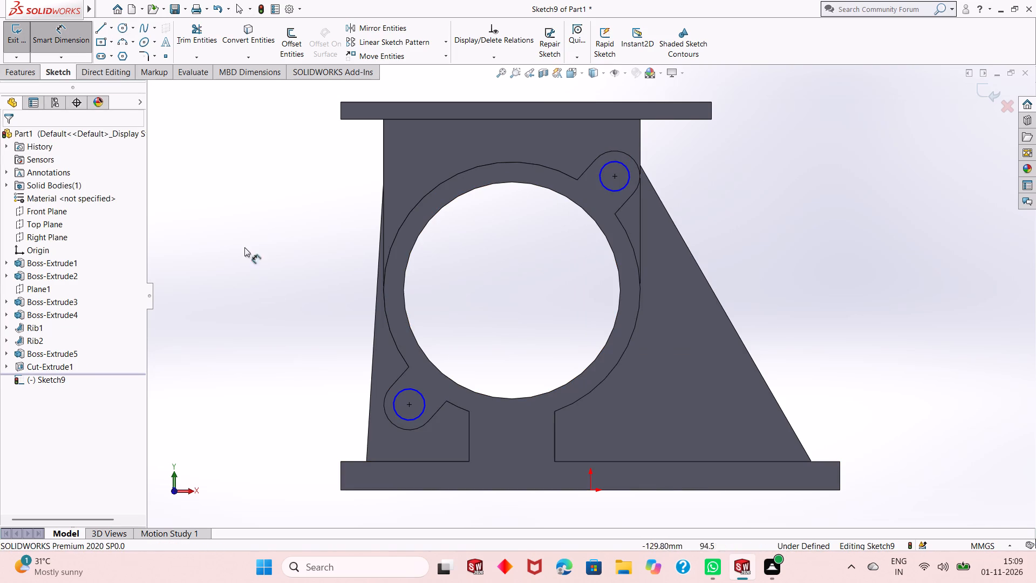
left_click(400, 421)
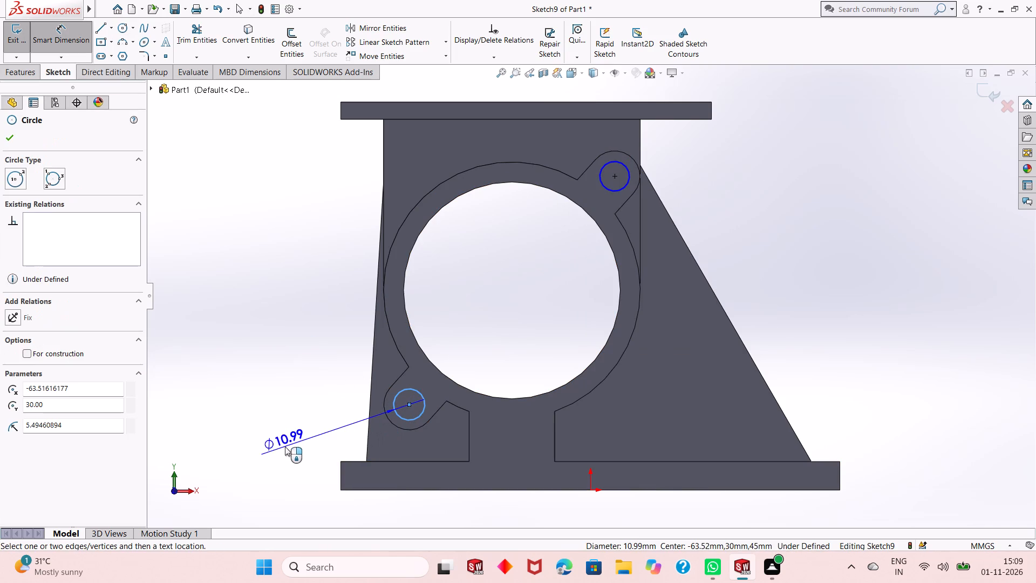
left_click(285, 446)
type("7.5")
key("Return")
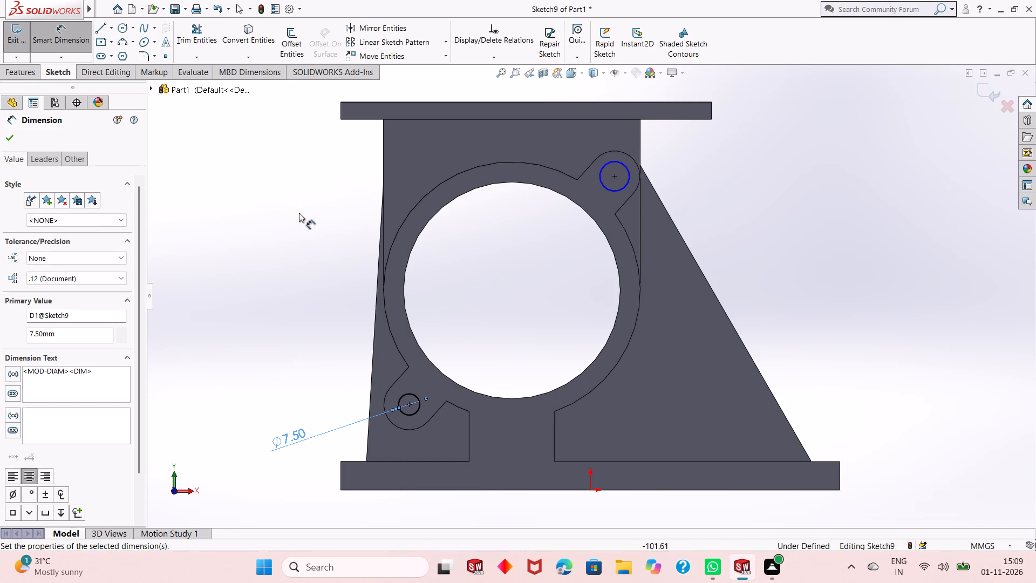
right_click(299, 212)
left_click(356, 240)
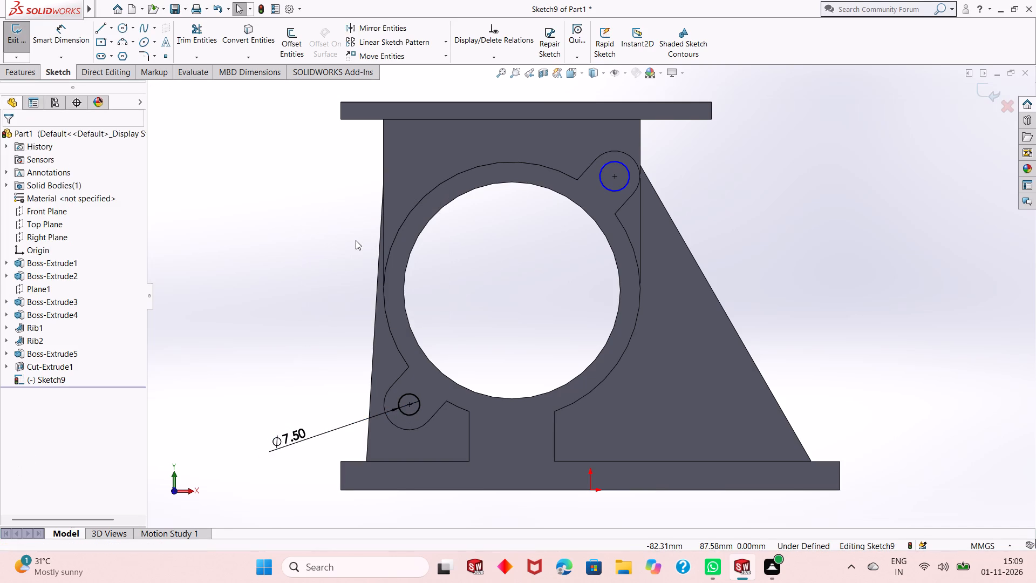
Add an Equal relation between the lower and upper lug circles.
left_click(415, 413)
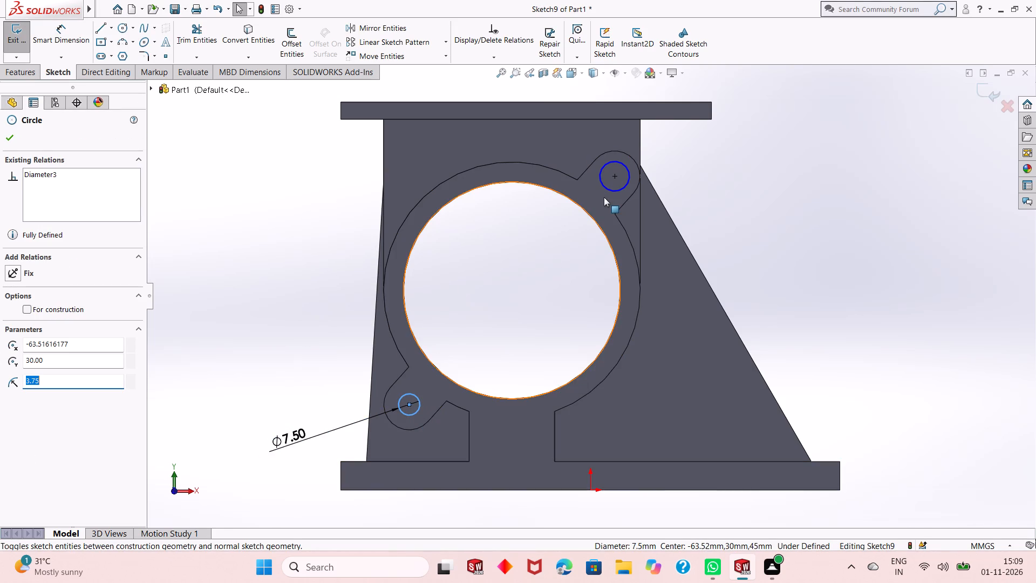
left_click(608, 191, "ctrl")
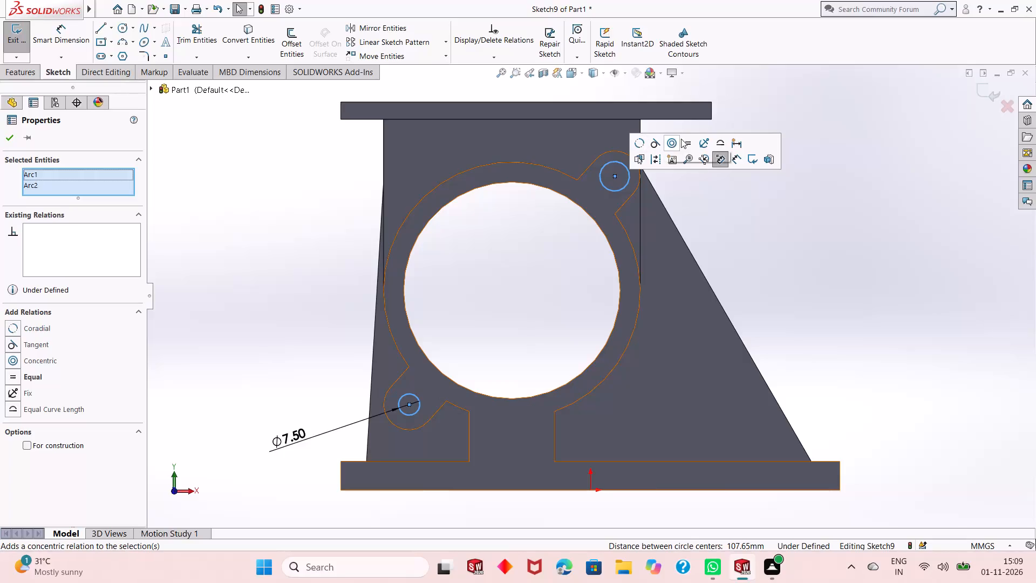
left_click(695, 139)
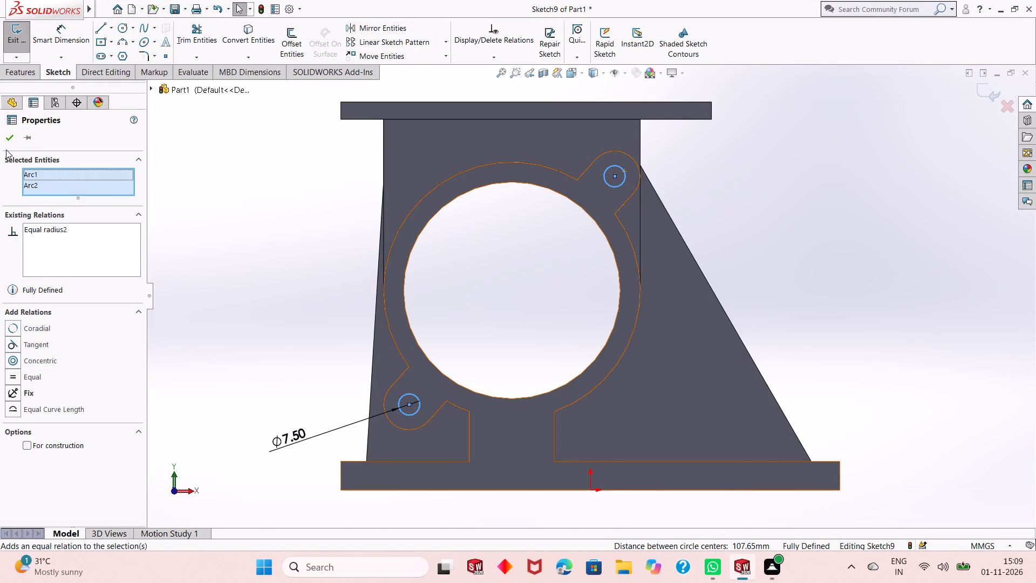
left_click(6, 150)
left_click(5, 144)
Cut the two 7.5 mm lug circles with an Extruded Cut, ending Up To Surface at the steeper rib's front face.
left_click(19, 70)
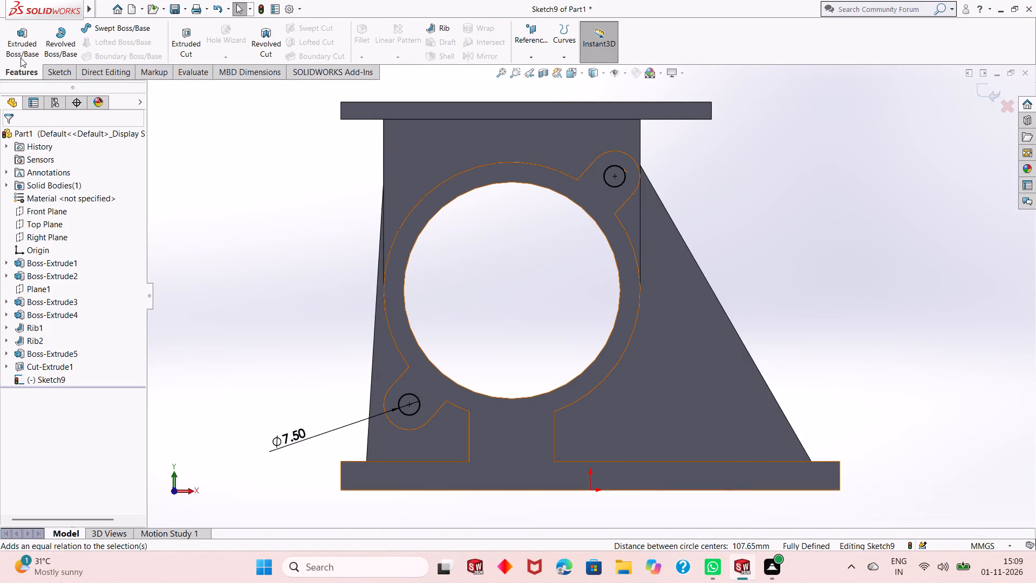
left_click(186, 34)
middle_click_drag(349, 189, 359, 192)
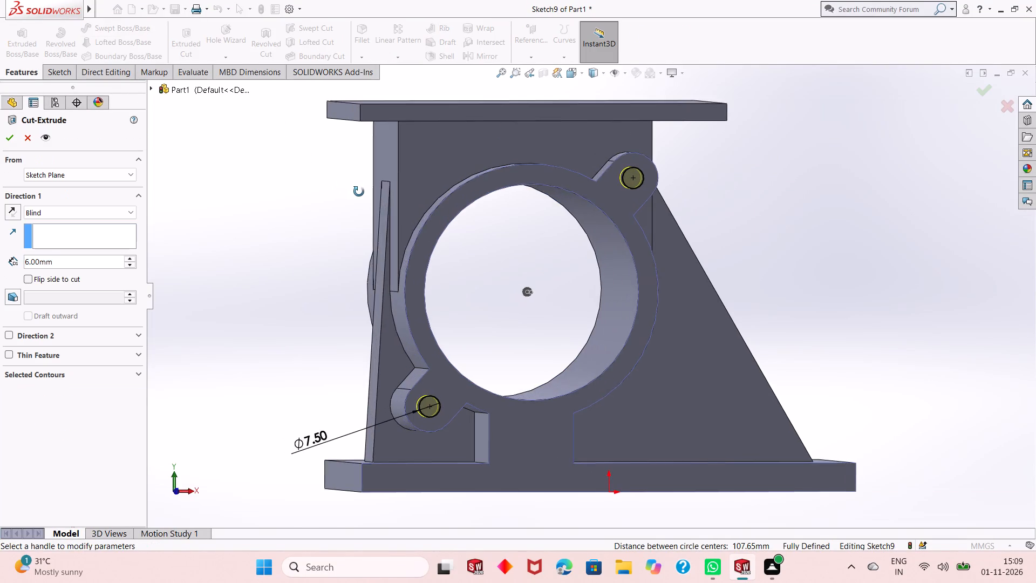
middle_click_drag(359, 192, 426, 199)
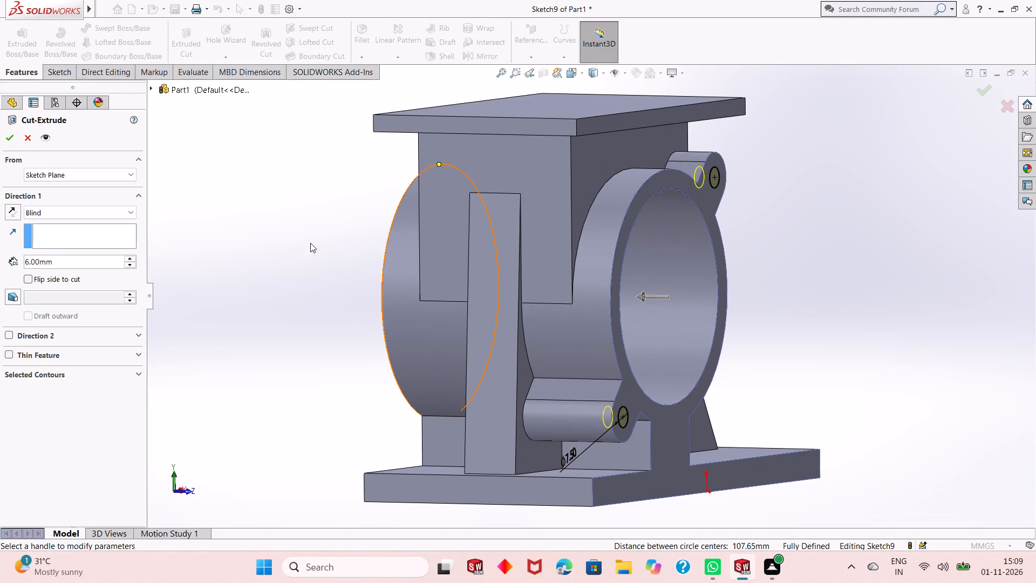
left_click(85, 172)
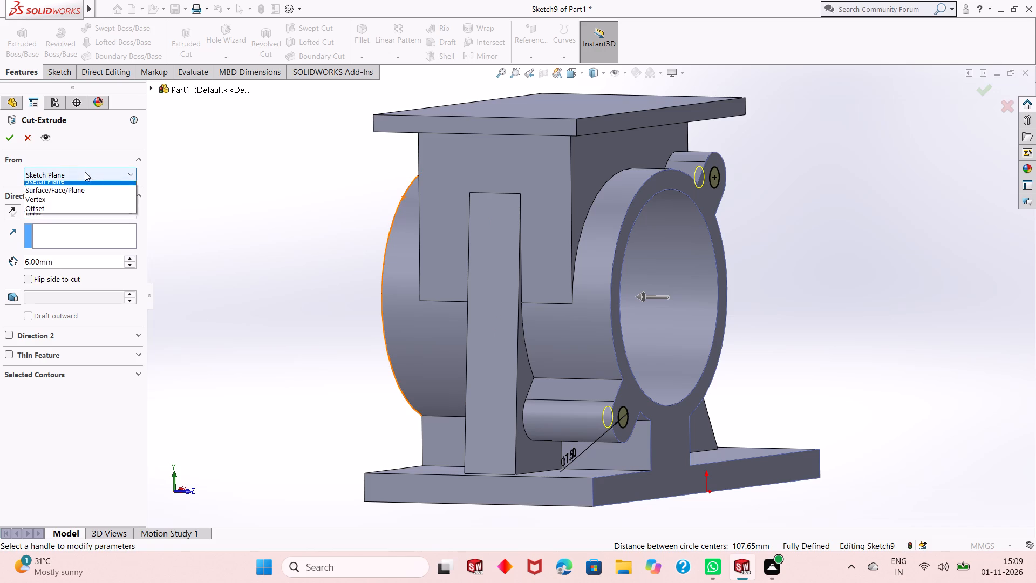
left_click(88, 173)
left_click(95, 209)
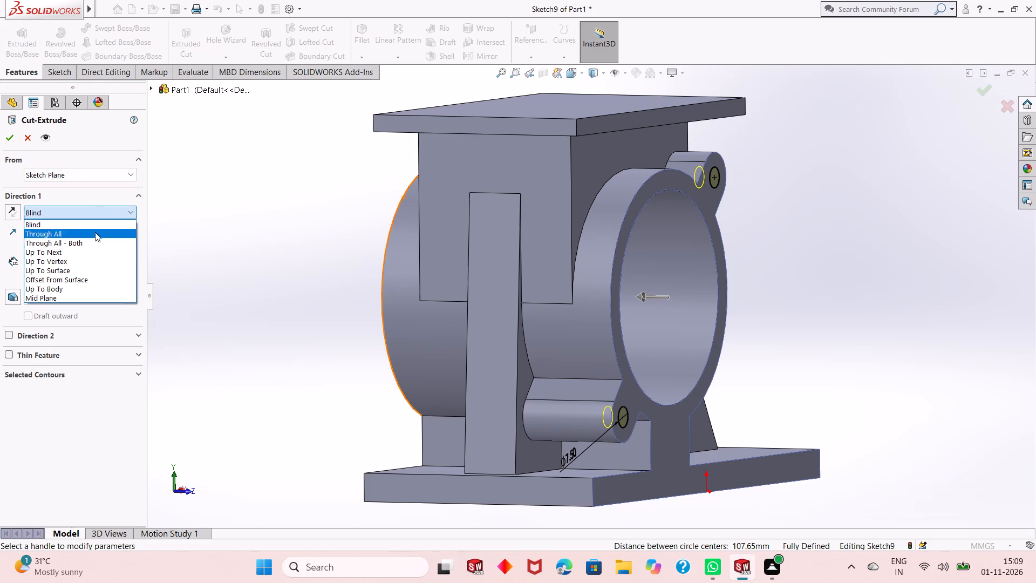
left_click(96, 252)
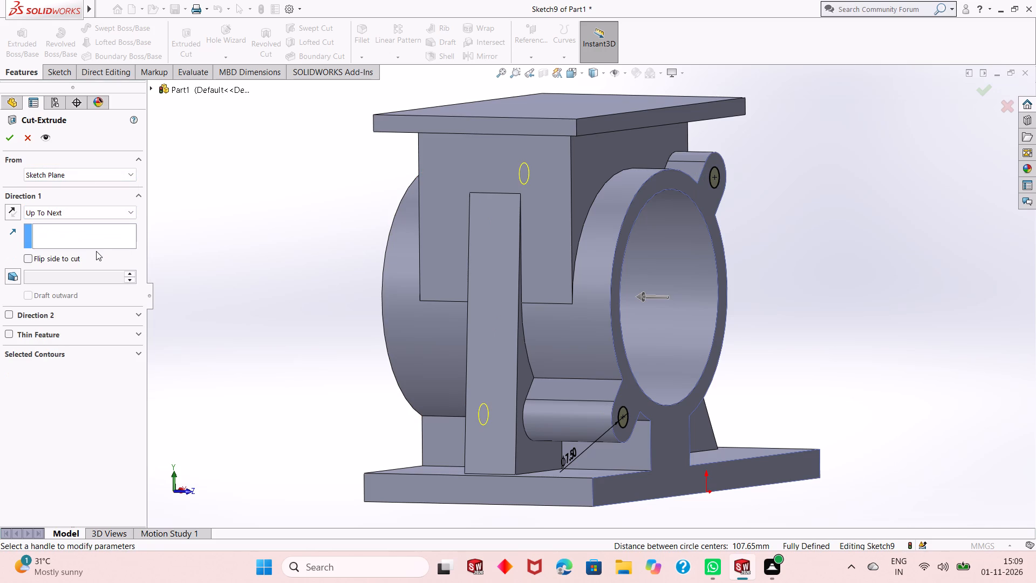
middle_click(298, 338)
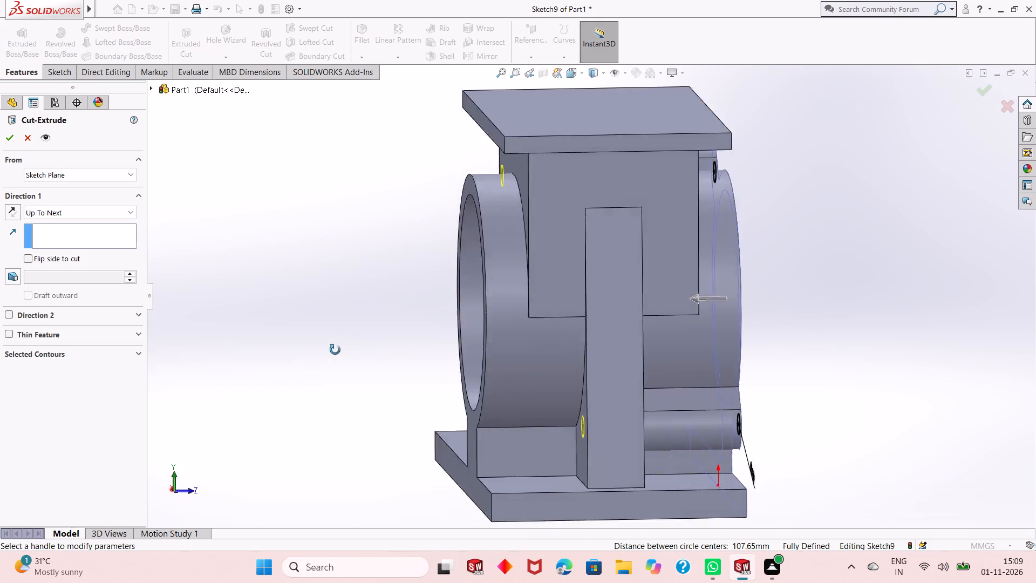
middle_click_drag(301, 342, 287, 349)
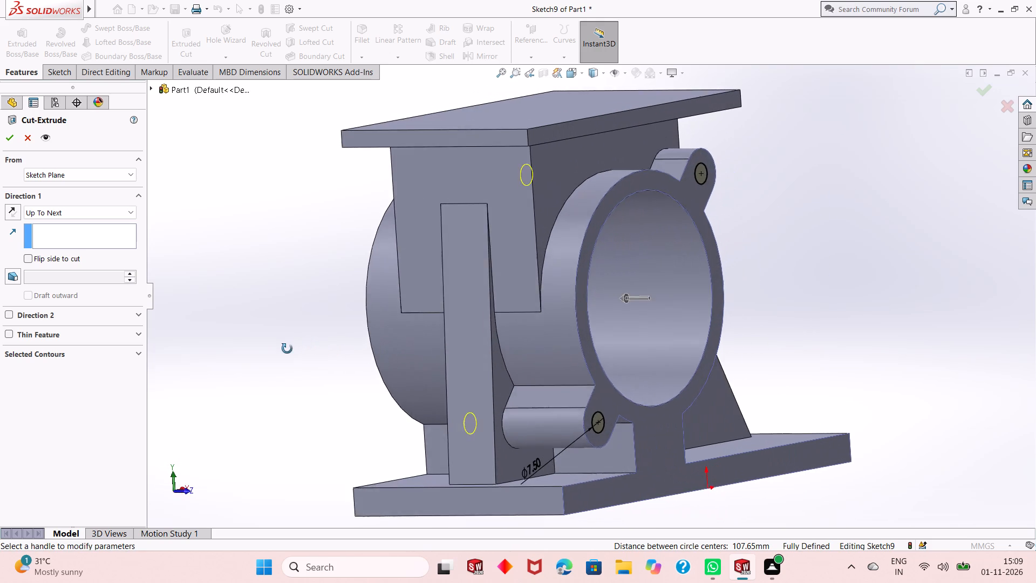
middle_click_drag(287, 349, 197, 348)
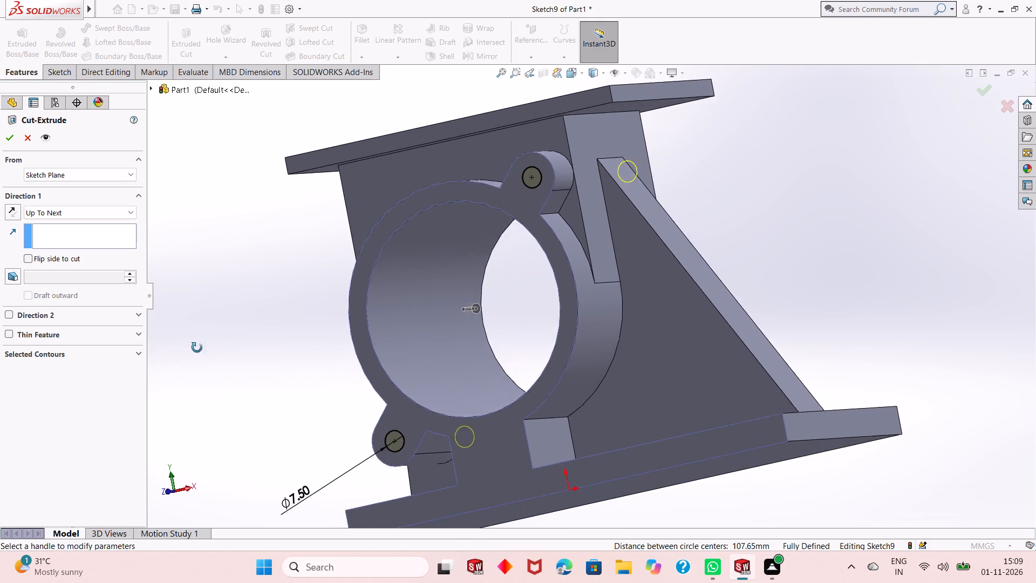
middle_click_drag(197, 348, 251, 315)
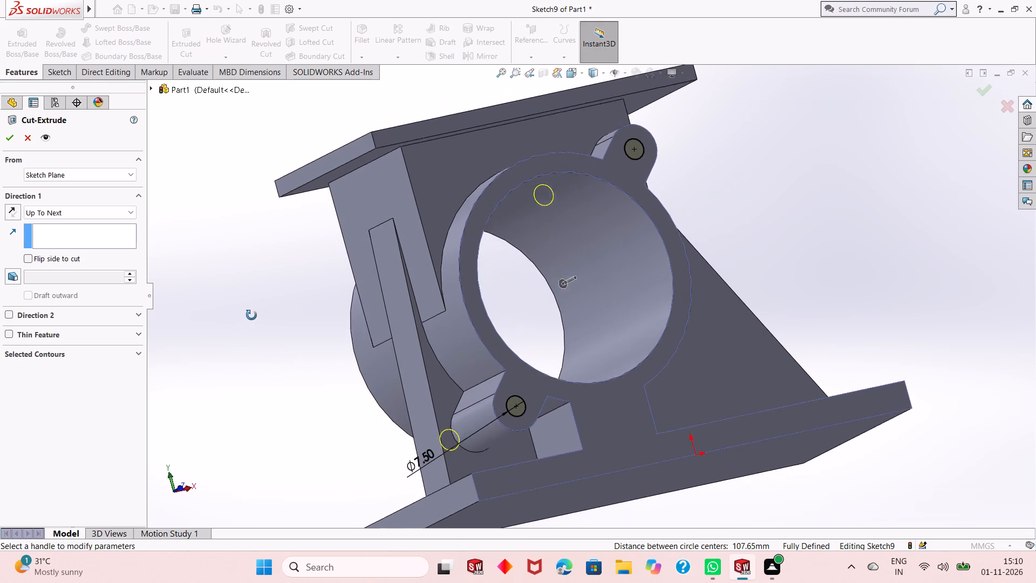
middle_click_drag(251, 315, 254, 324)
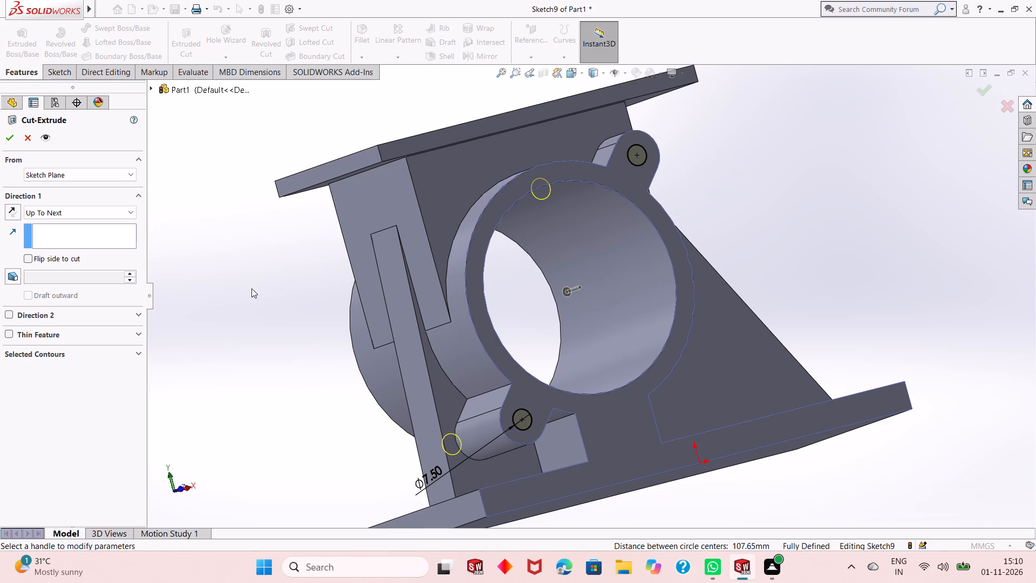
left_click(105, 216)
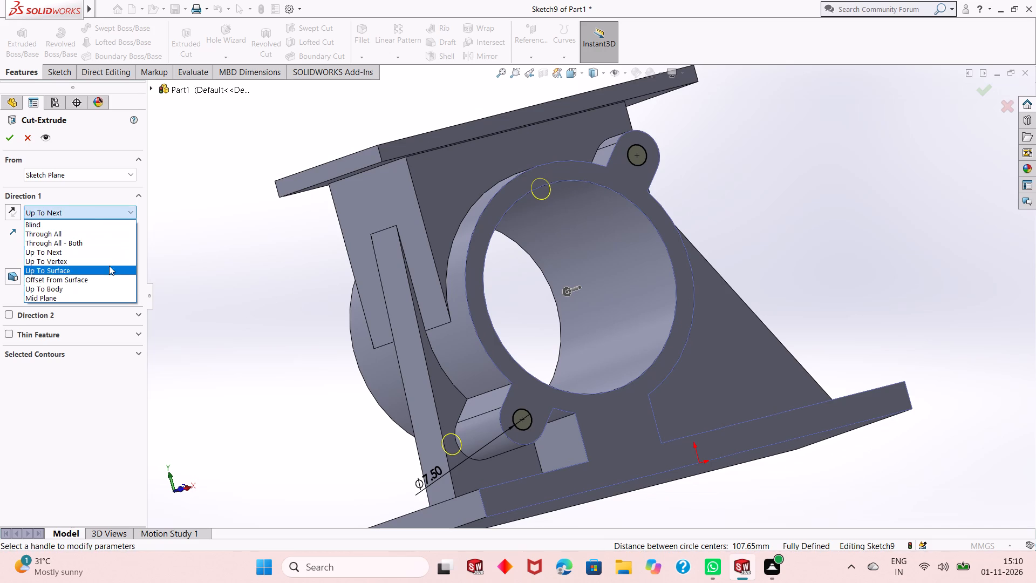
left_click(108, 267)
left_click(451, 393)
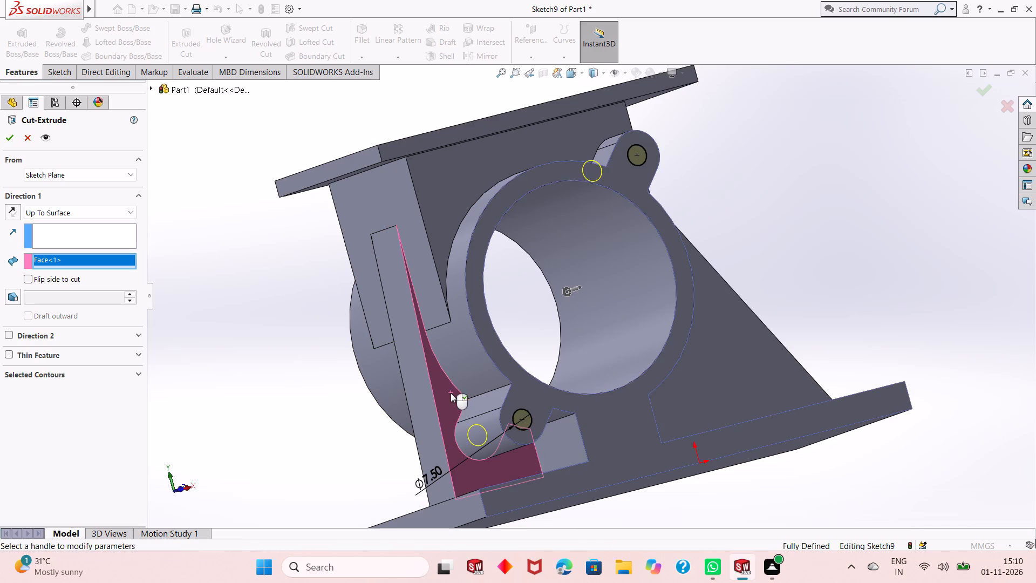
middle_click_drag(644, 368, 544, 436)
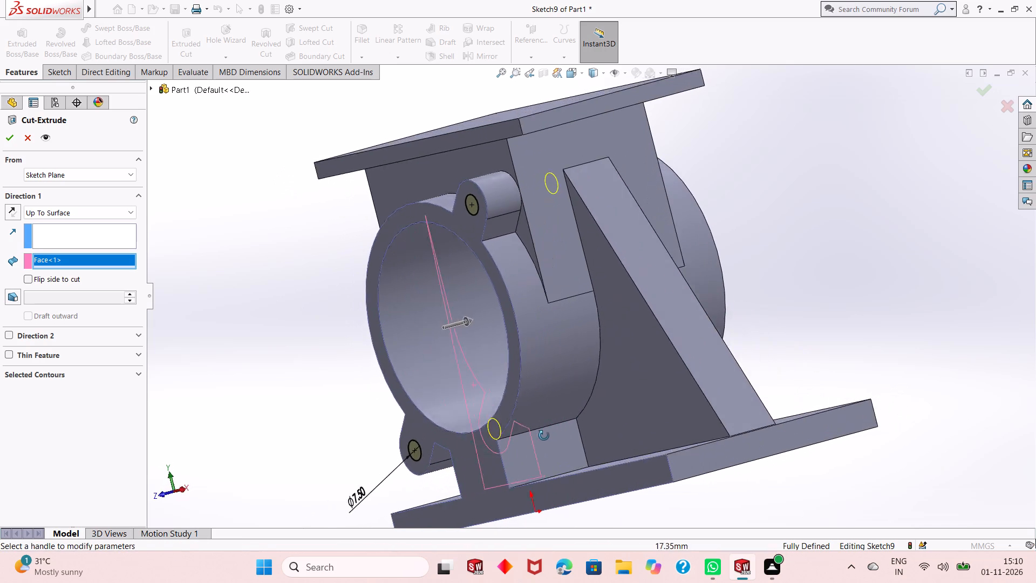
middle_click_drag(544, 436, 511, 452)
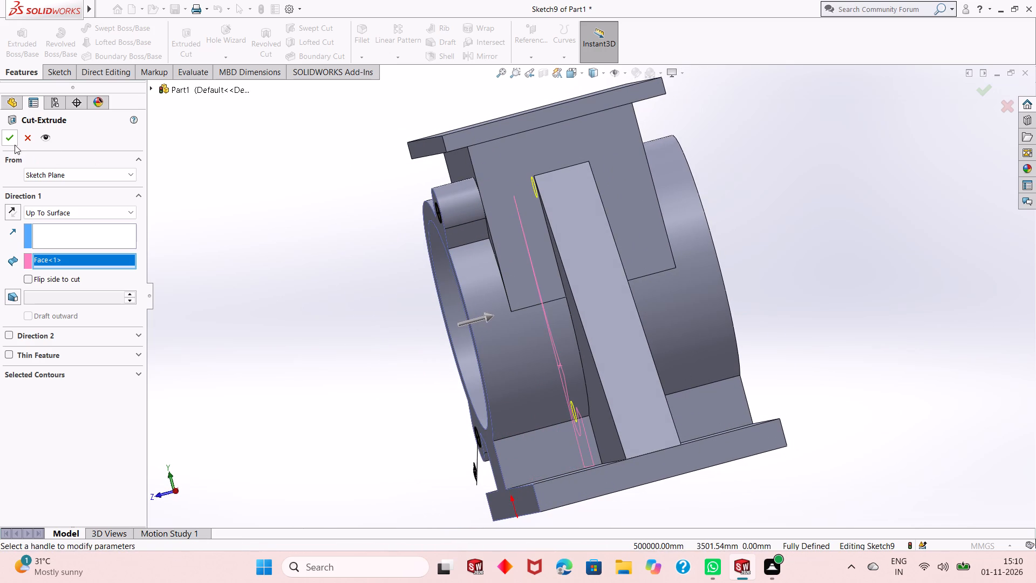
left_click(10, 142)
left_click(275, 277)
Examine the lug holes and the part from the front, side and above.
middle_click_drag(378, 302, 458, 287)
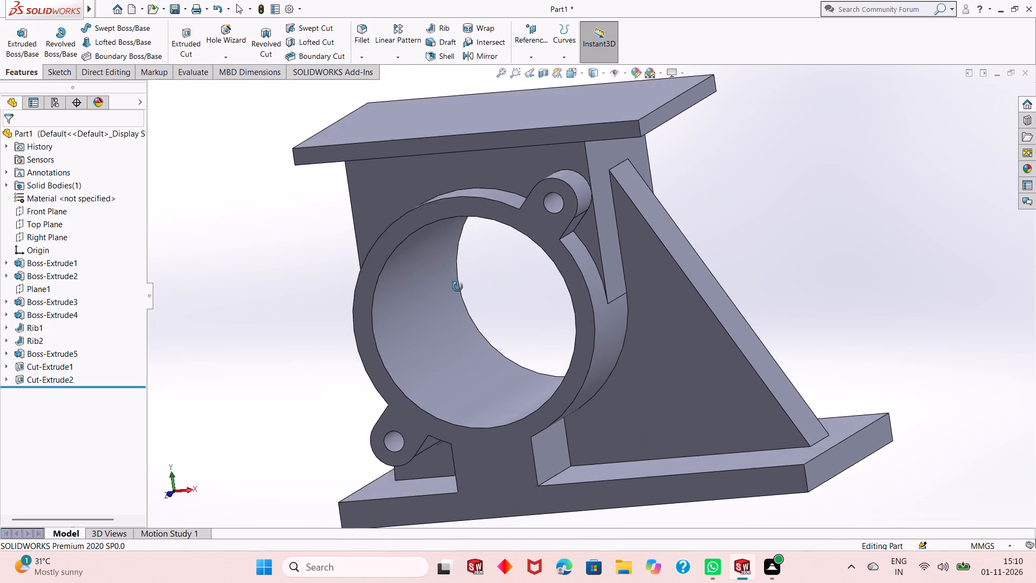
middle_click_drag(458, 287, 455, 314)
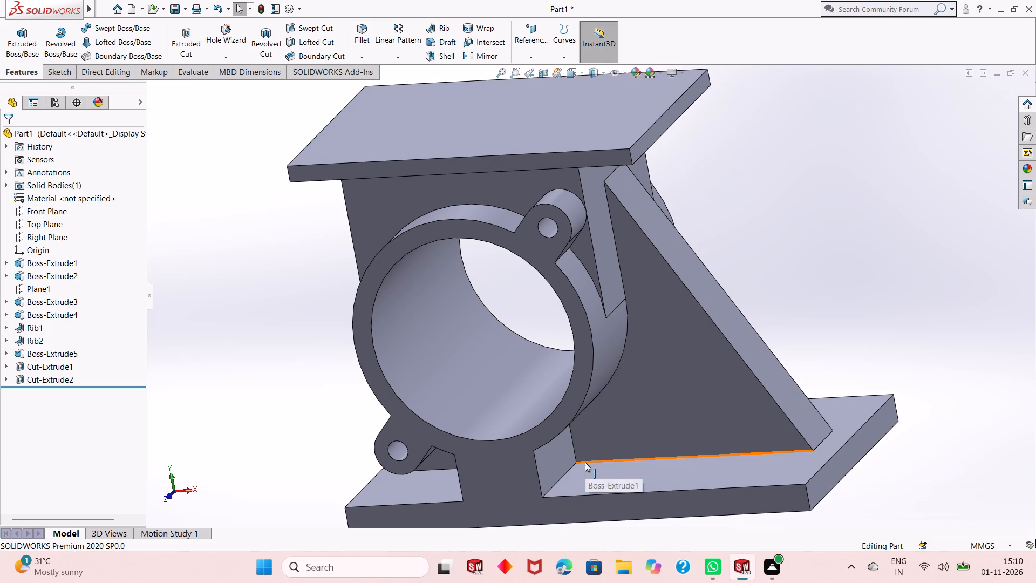
scroll(499, 404, "up", 2)
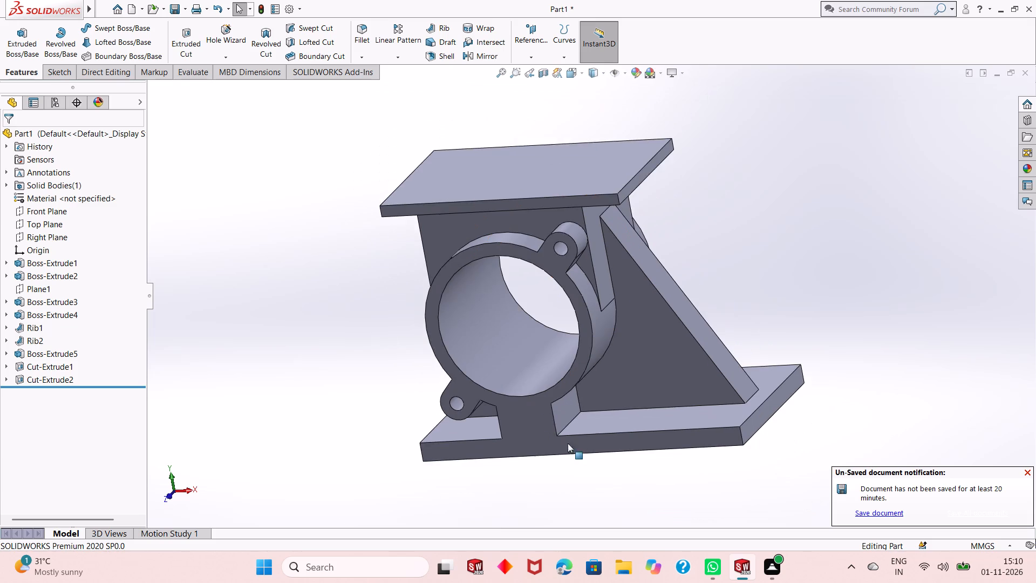
middle_click_drag(580, 447, 568, 405)
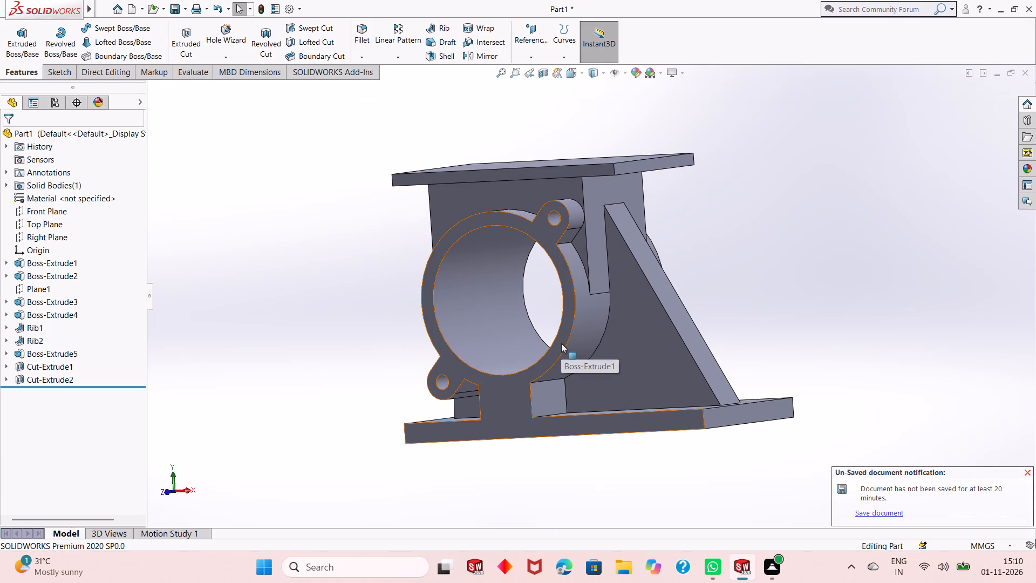
scroll(561, 343, "down", 1)
scroll(558, 349, "up", 1)
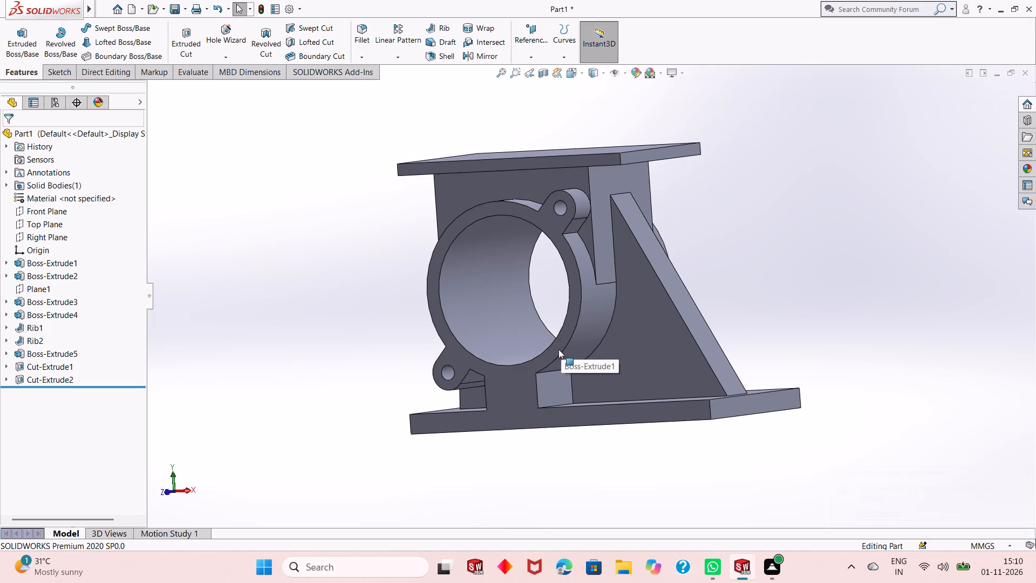
middle_click_drag(558, 352, 568, 452)
middle_click_drag(520, 242, 520, 280)
Sketch a centre rectangle about 62.7 by 40.1 mm on the top plate's upper face, centred on the plate.
left_click(527, 171)
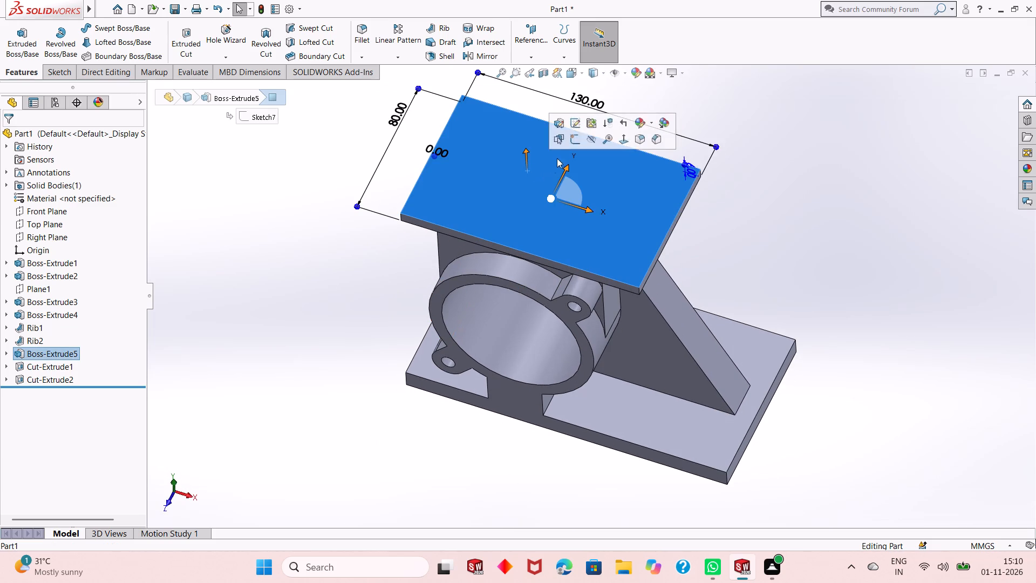
left_click(577, 141)
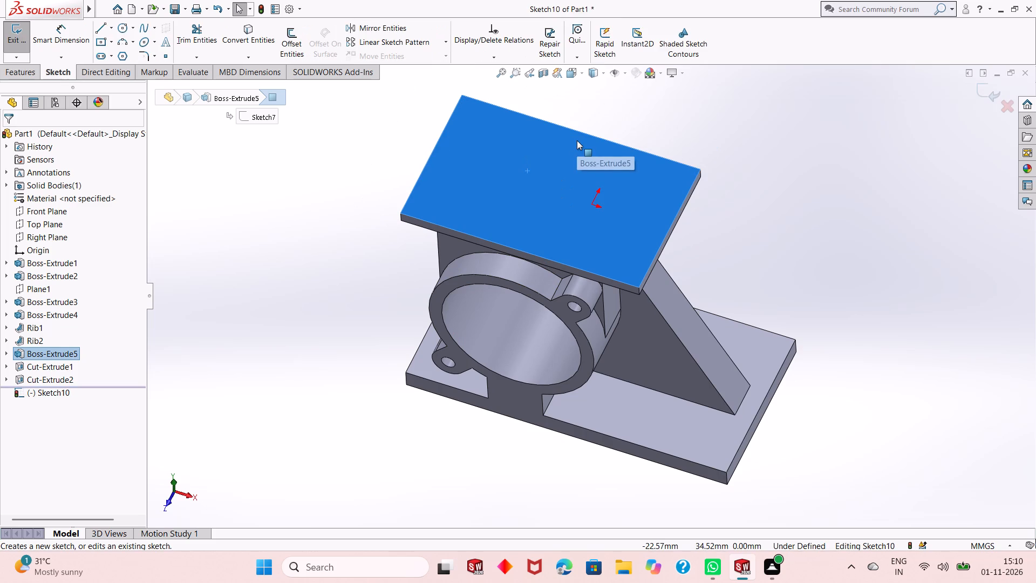
key("ctrl+8")
left_click(584, 135)
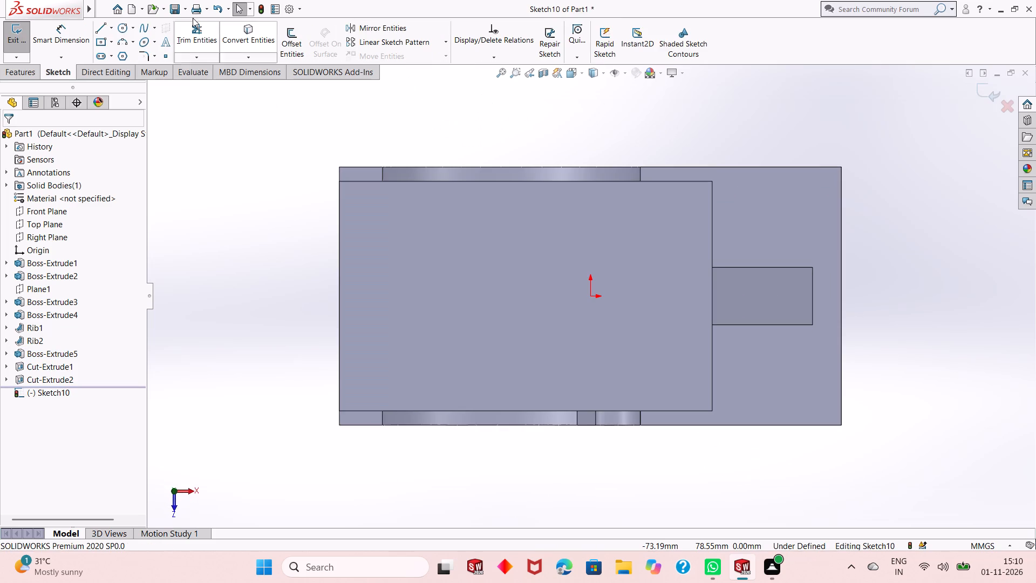
left_click(115, 46)
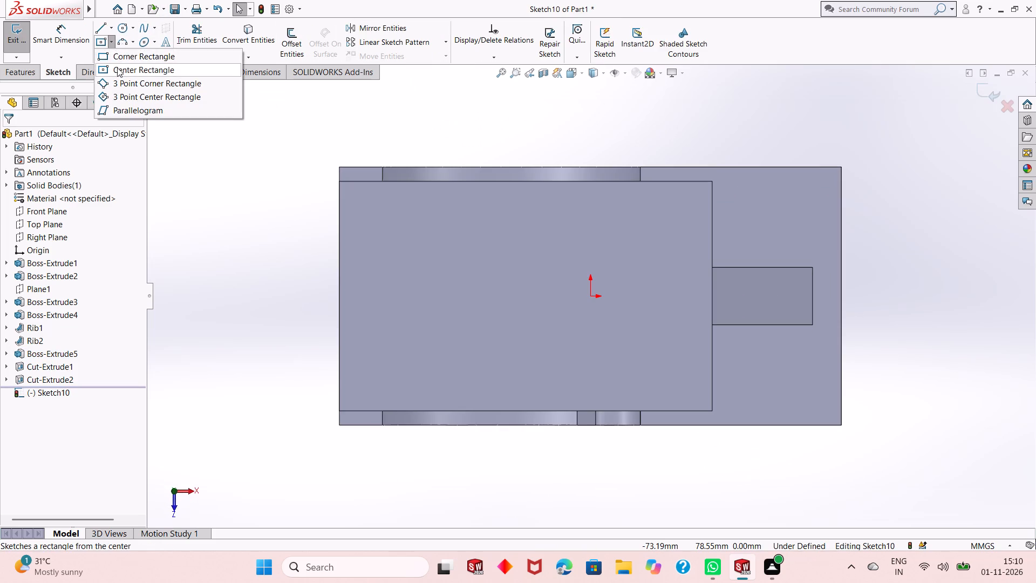
left_click(118, 70)
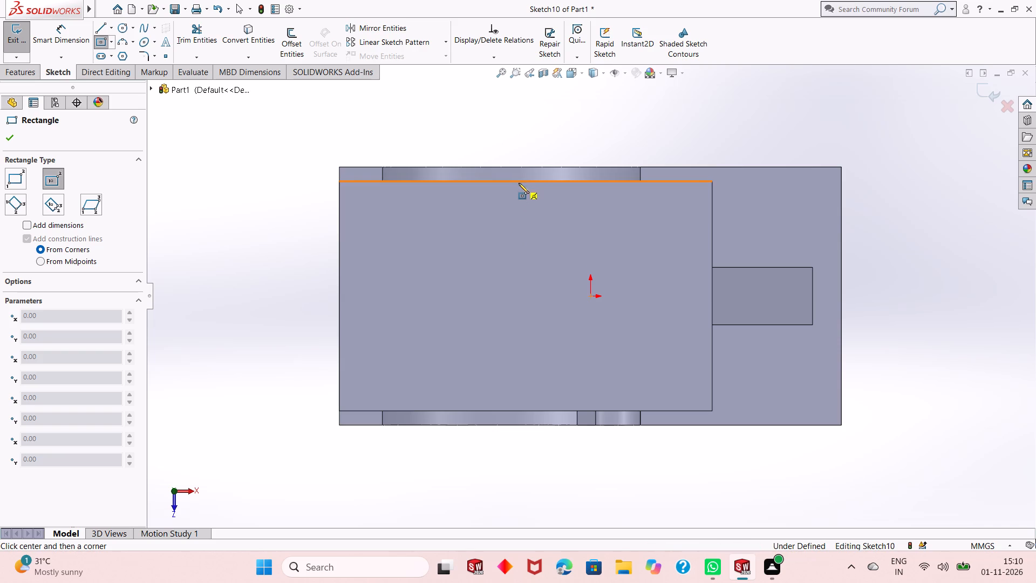
left_click(526, 298)
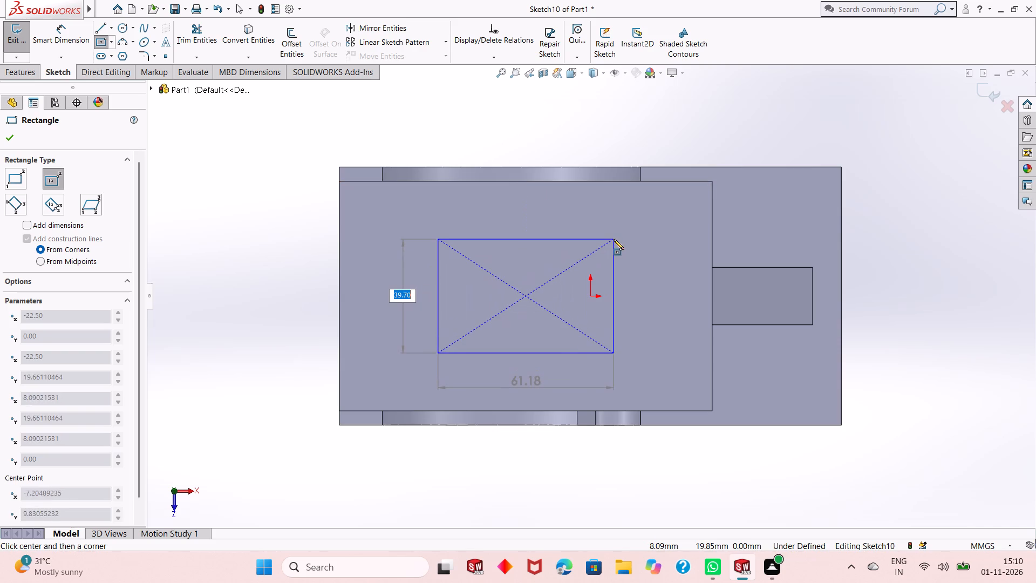
left_click(616, 239)
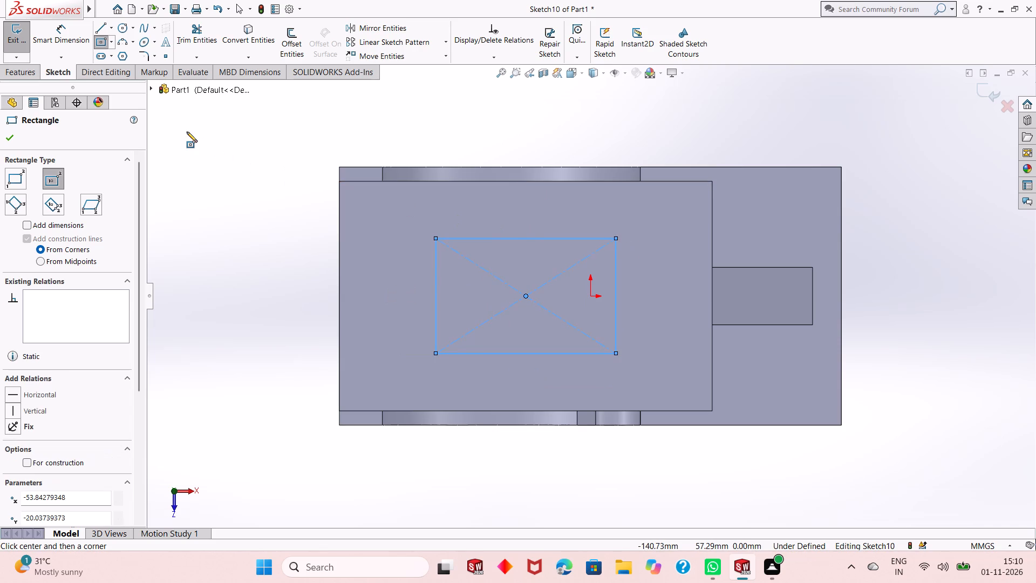
right_click(187, 132)
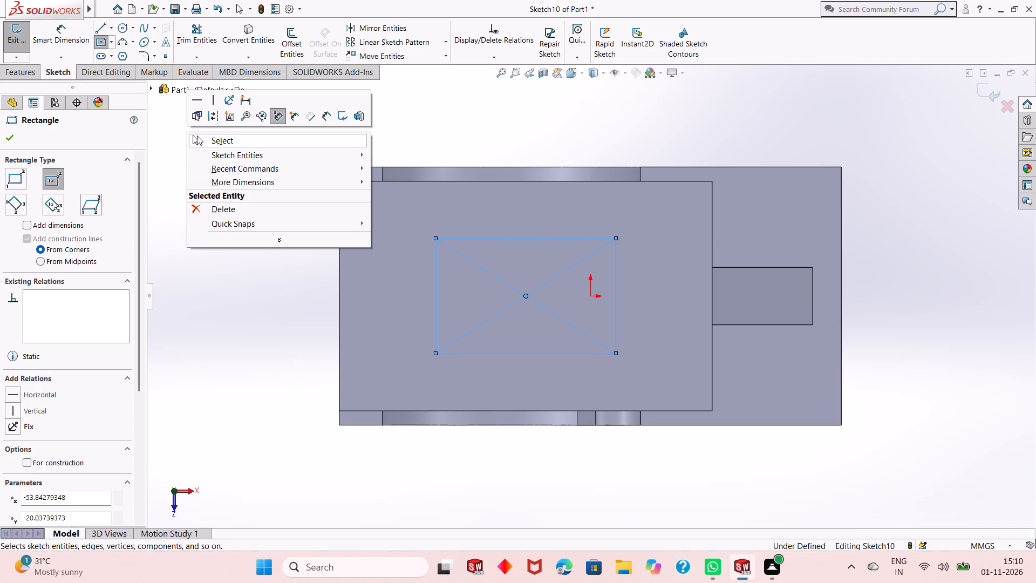
left_click(197, 135)
Dimension the rectangle on the top plate to 70 mm long and 40 mm wide.
left_click(60, 34)
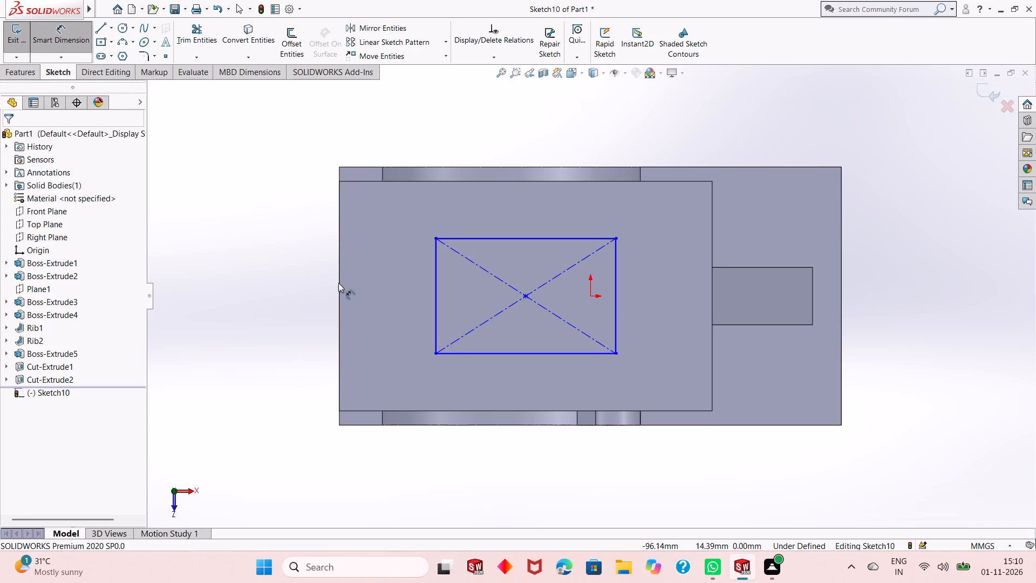
left_click(516, 353)
left_click(524, 454)
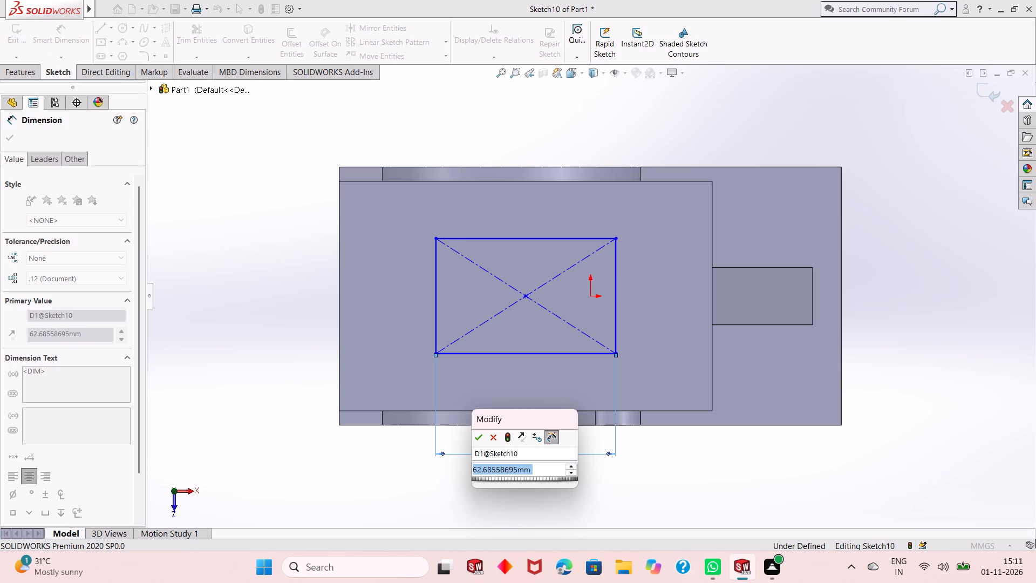
type("70")
key("Return")
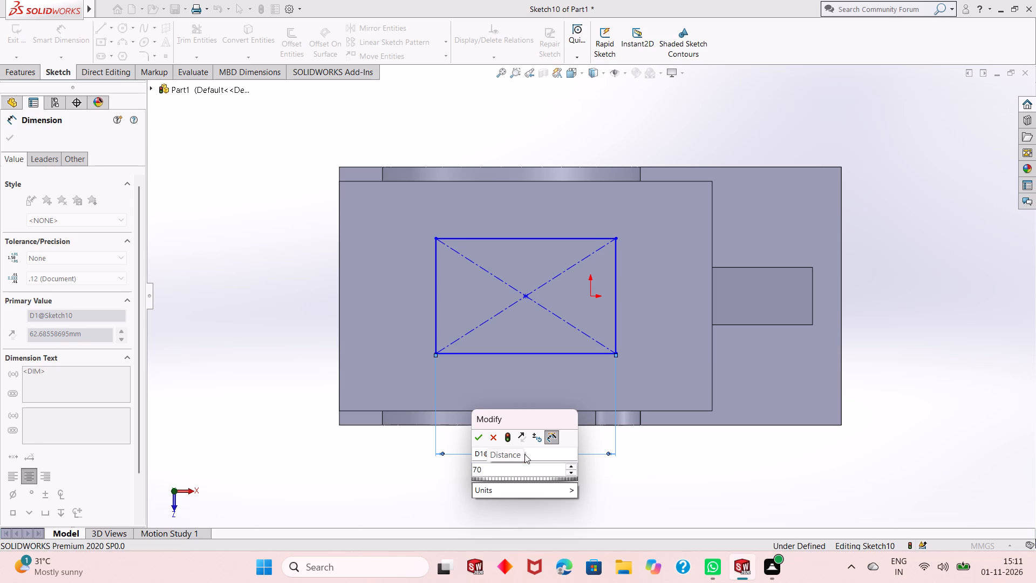
left_click(616, 301)
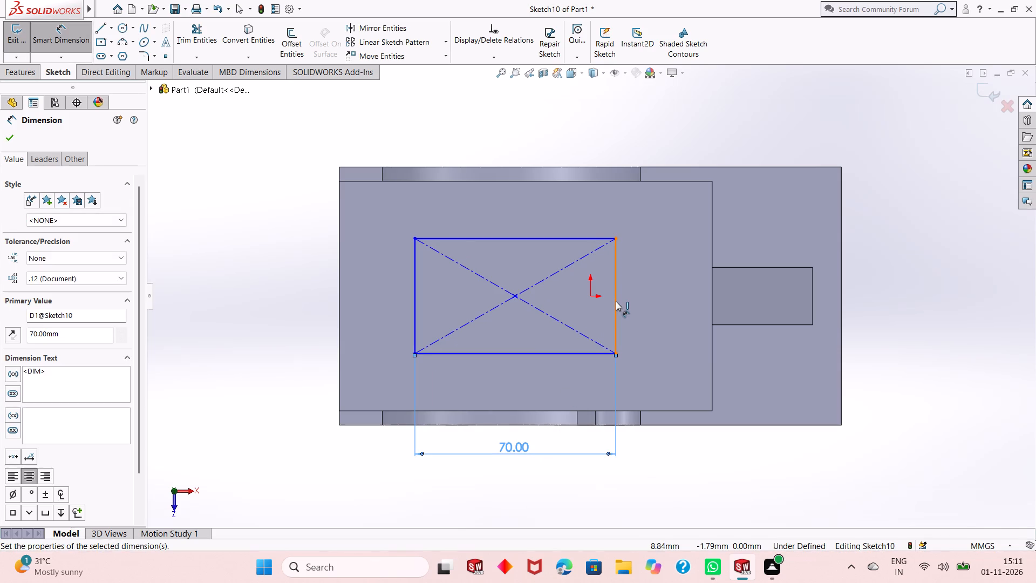
left_click(651, 289)
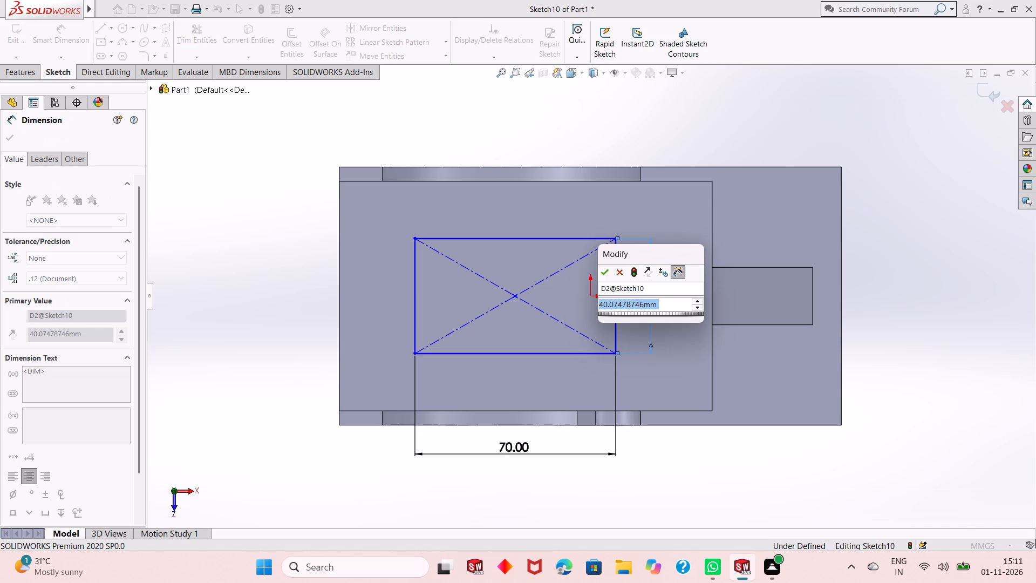
type("40")
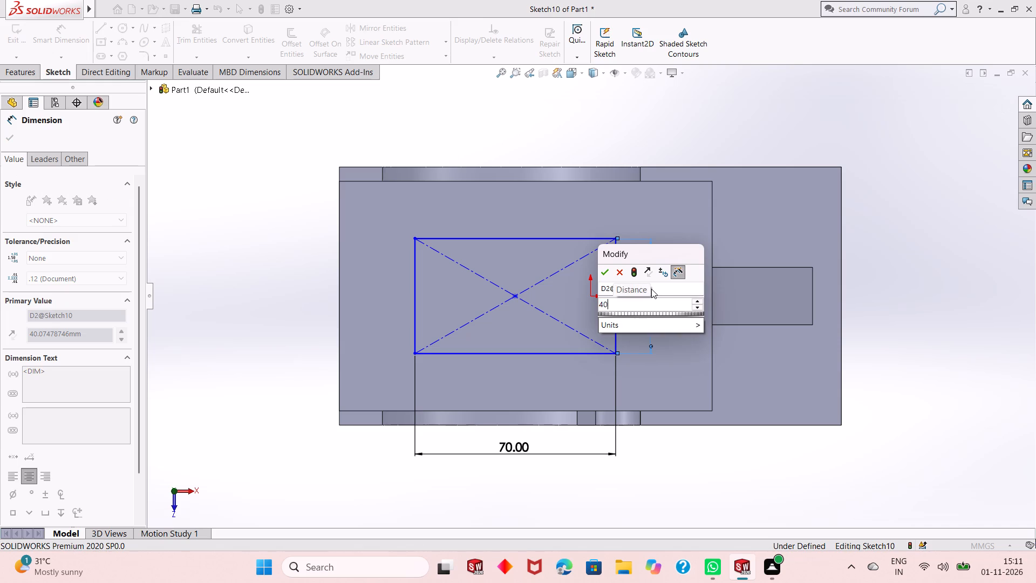
key("Return")
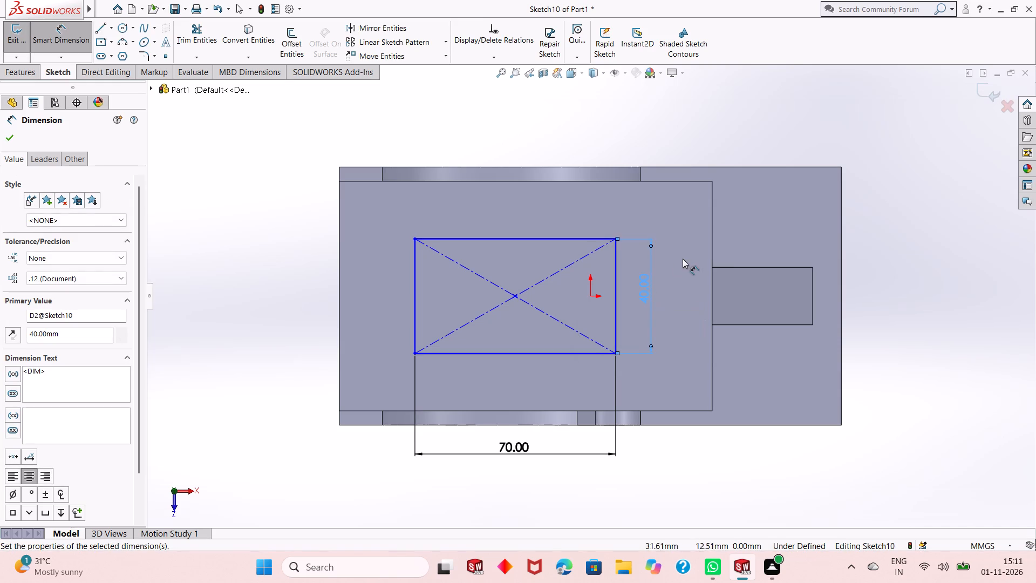
Locate the rectangle's centre 40 mm from the top plate's long rear edge and 65 mm from its short edge opposite the protruding rib.
left_click(516, 298)
left_click(524, 181)
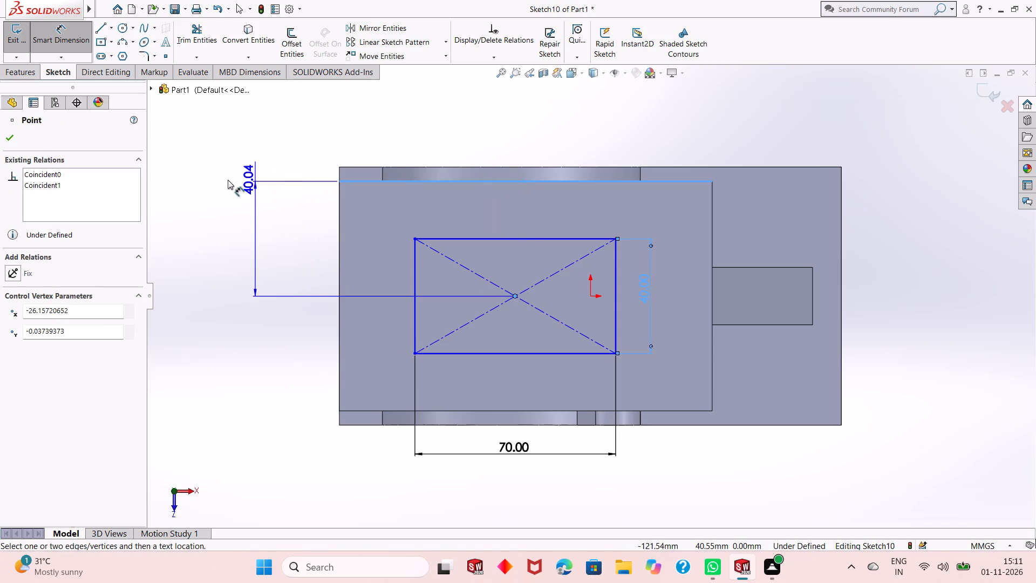
left_click(224, 180)
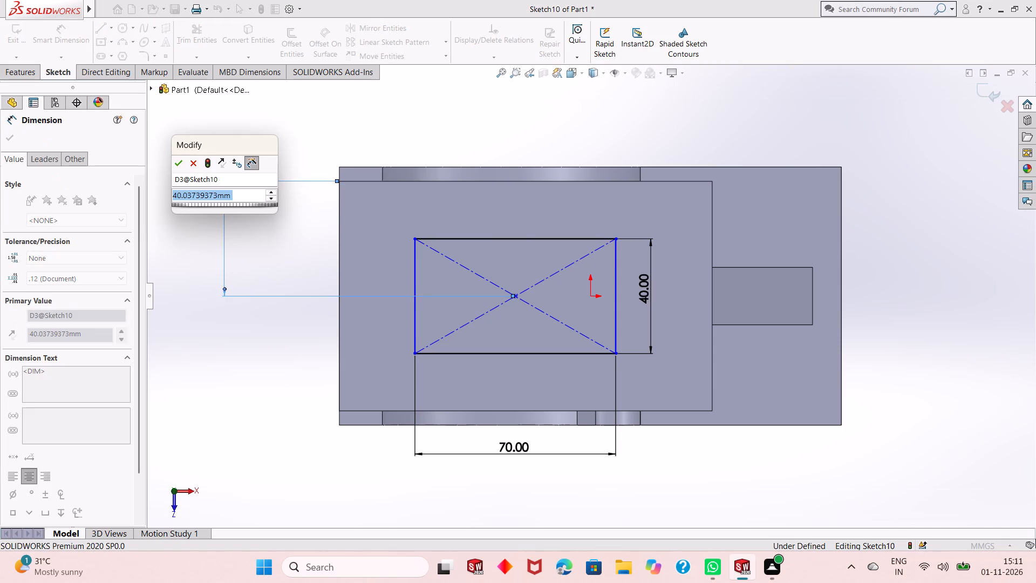
type("40")
key("Return")
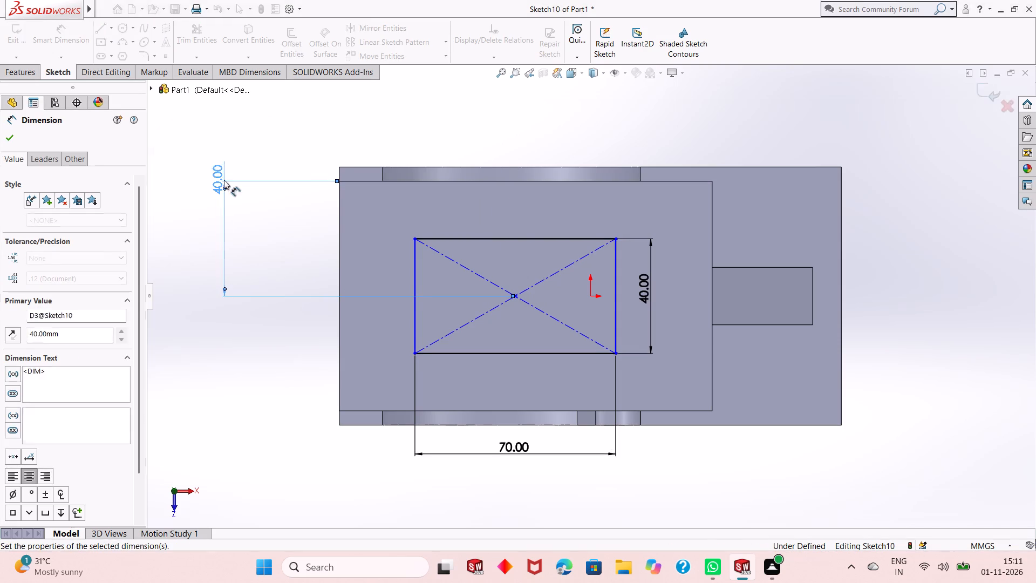
left_click(516, 298)
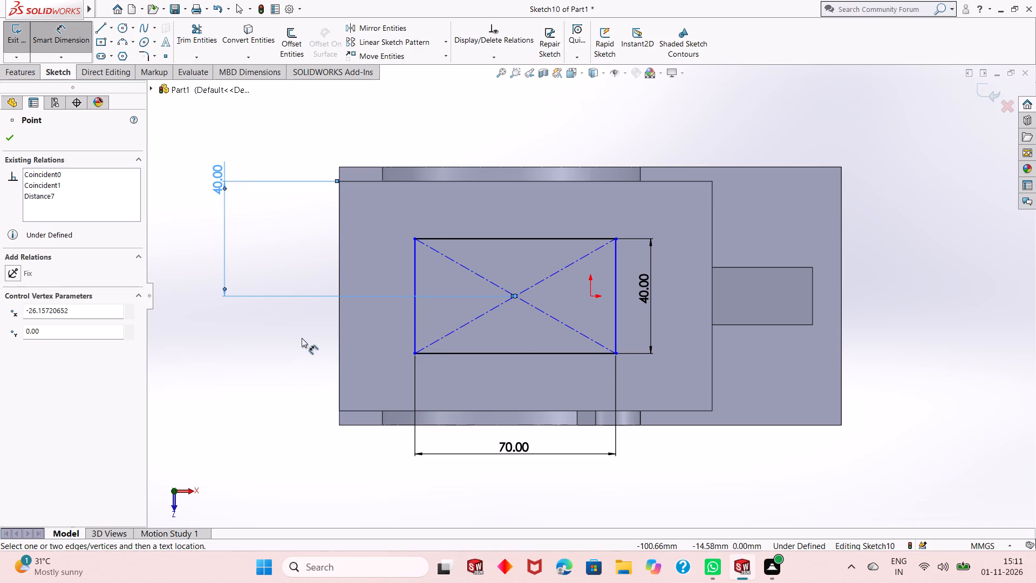
left_click(340, 333)
left_click(340, 488)
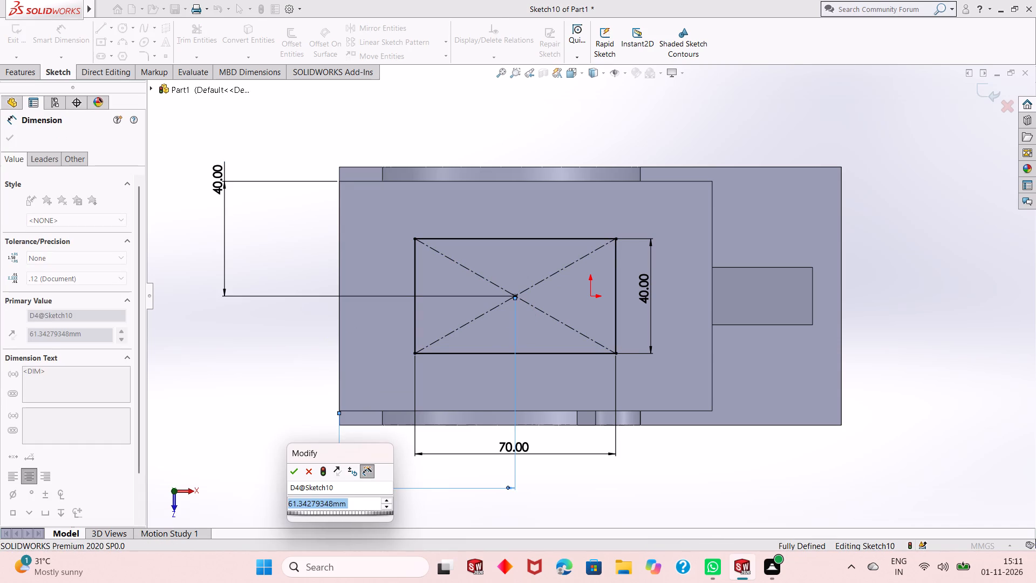
type("65")
key("Return")
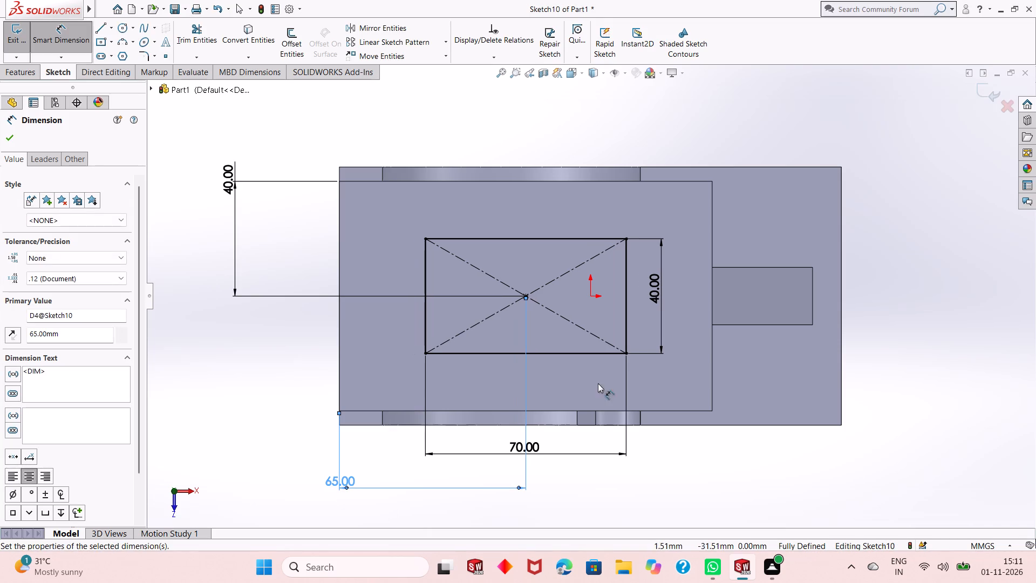
right_click(275, 247)
left_click(287, 284)
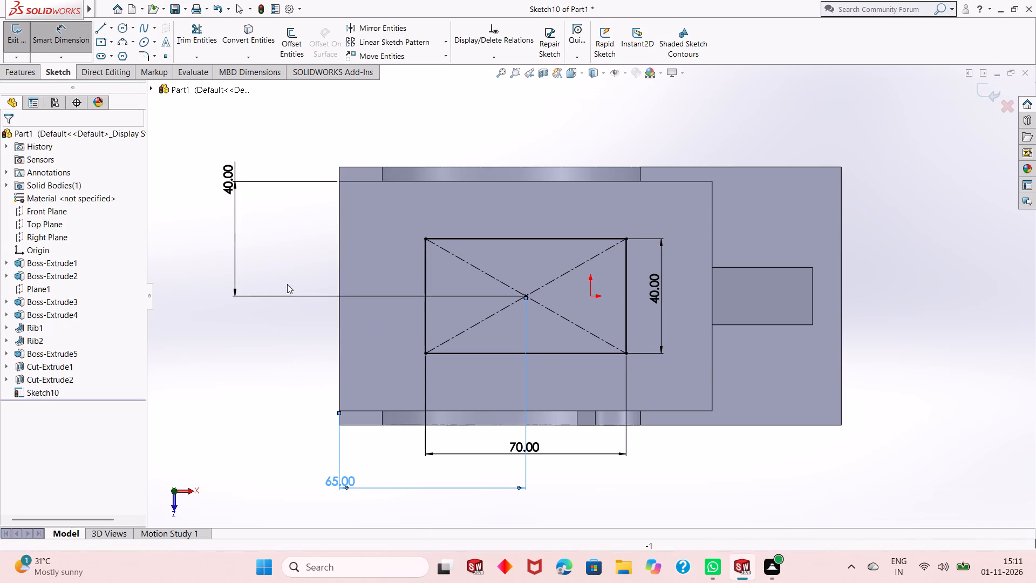
Start an Extruded Cut from the 70 x 40 mm rectangle and try the Up To Next end condition.
scroll(544, 390, "up", 1)
middle_click_drag(527, 383, 552, 208)
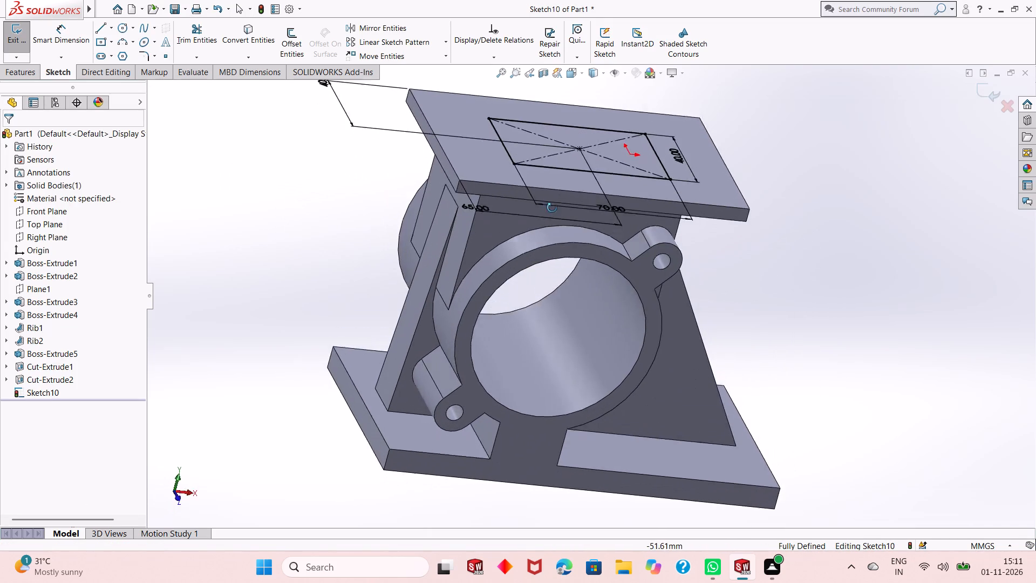
middle_click_drag(552, 208, 551, 182)
middle_click_drag(541, 179, 464, 316)
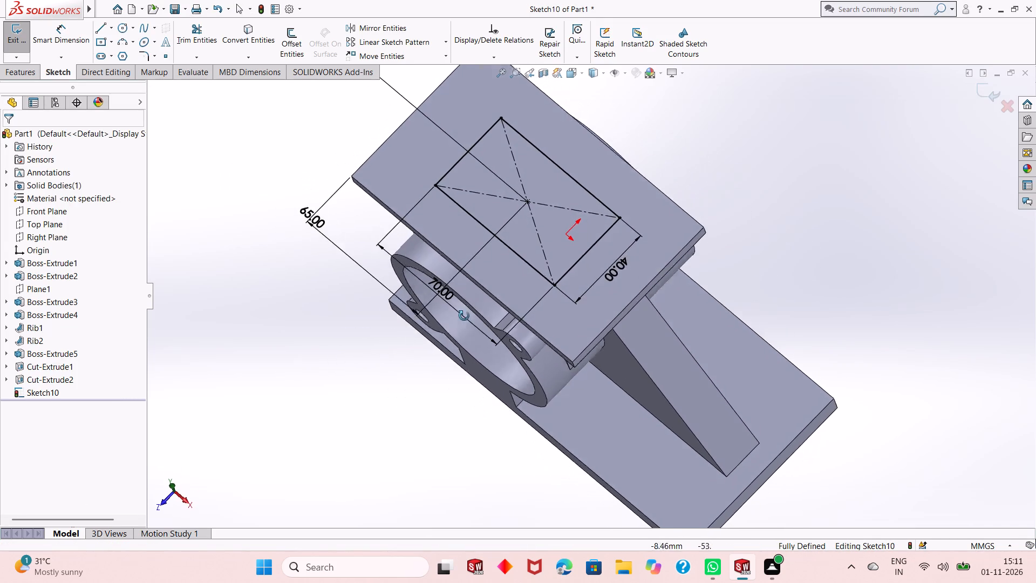
middle_click_drag(464, 316, 464, 322)
left_click(31, 71)
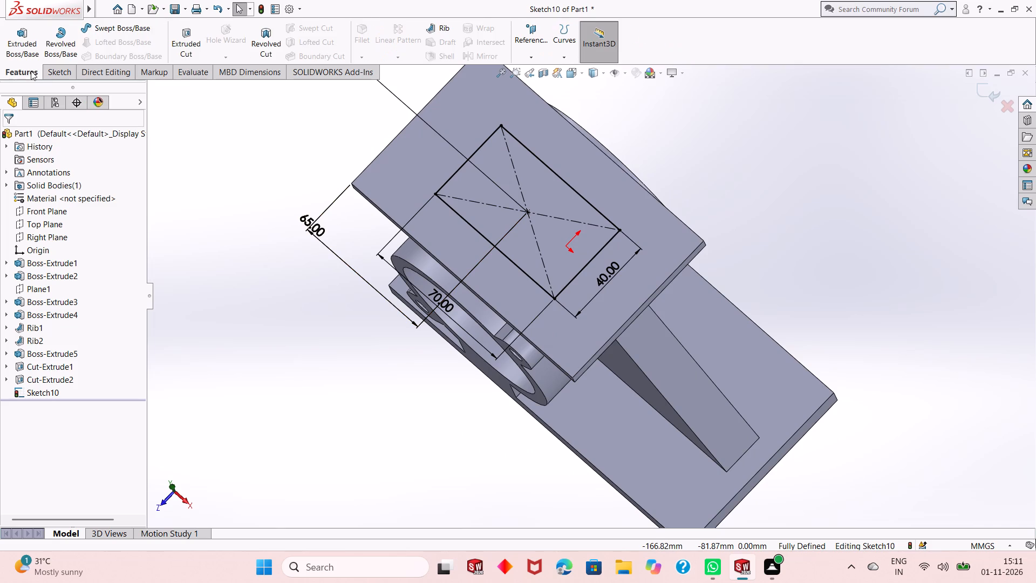
left_click(188, 36)
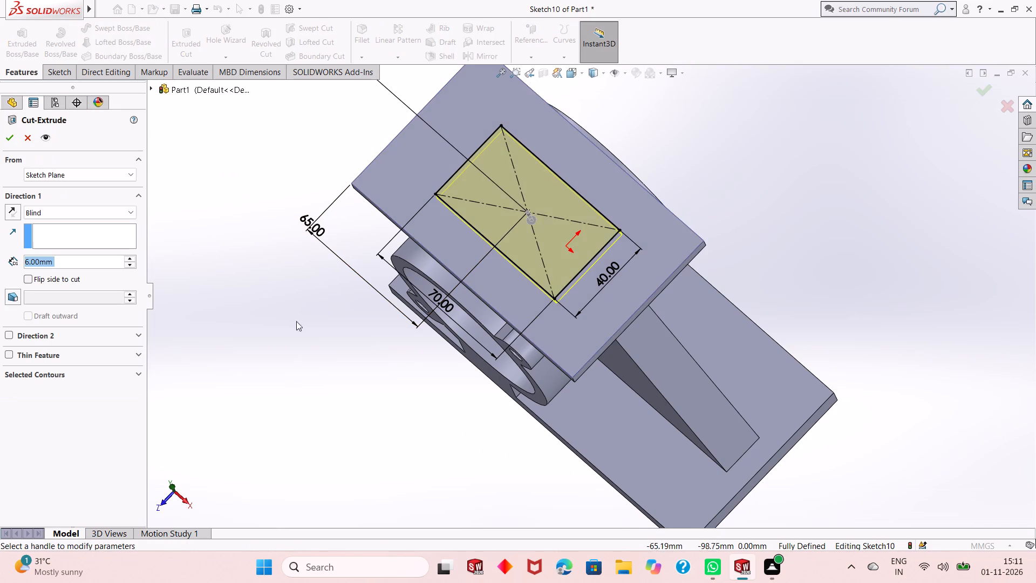
middle_click_drag(358, 344, 434, 158)
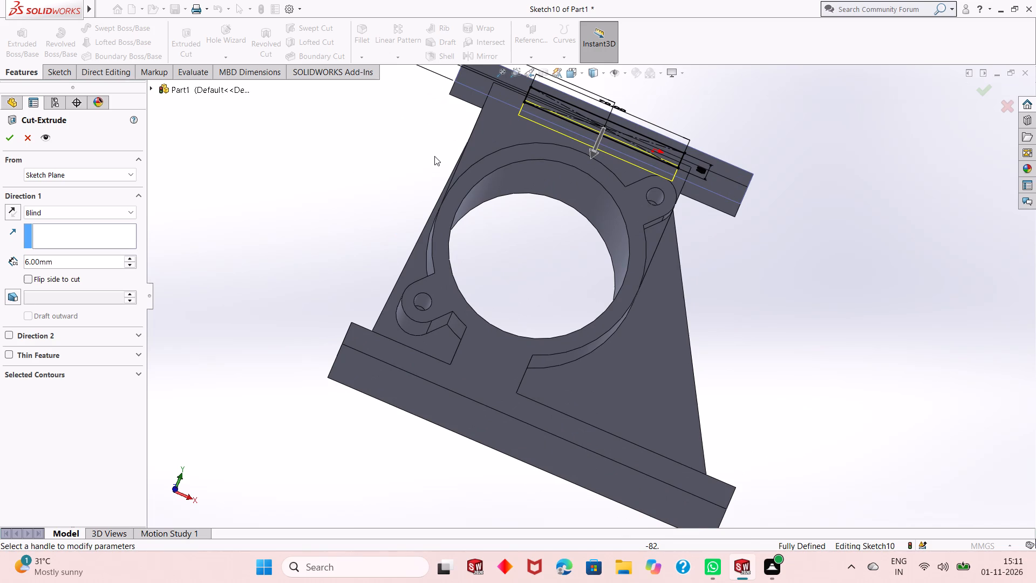
middle_click_drag(543, 159, 526, 209)
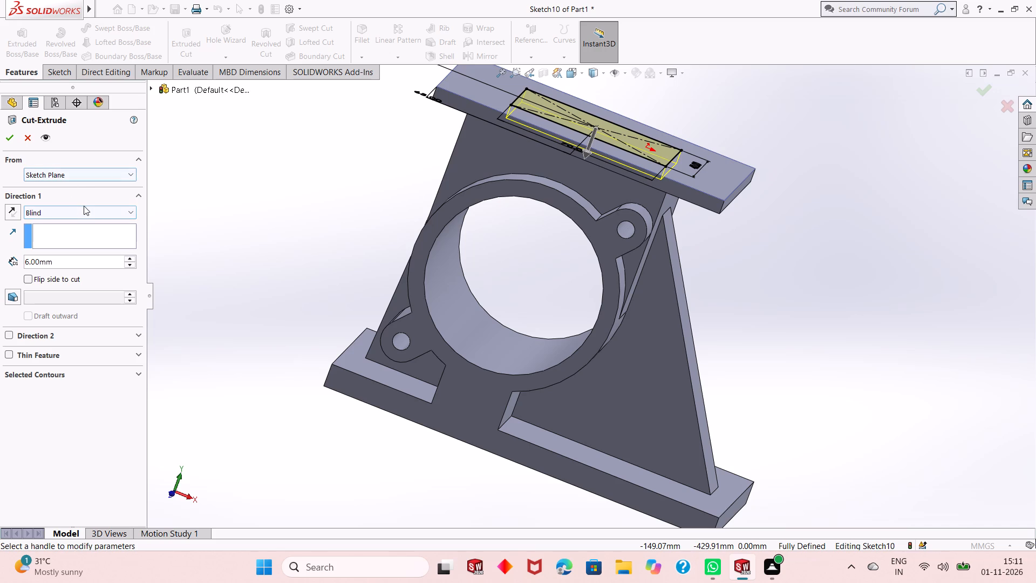
left_click(85, 207)
left_click(85, 252)
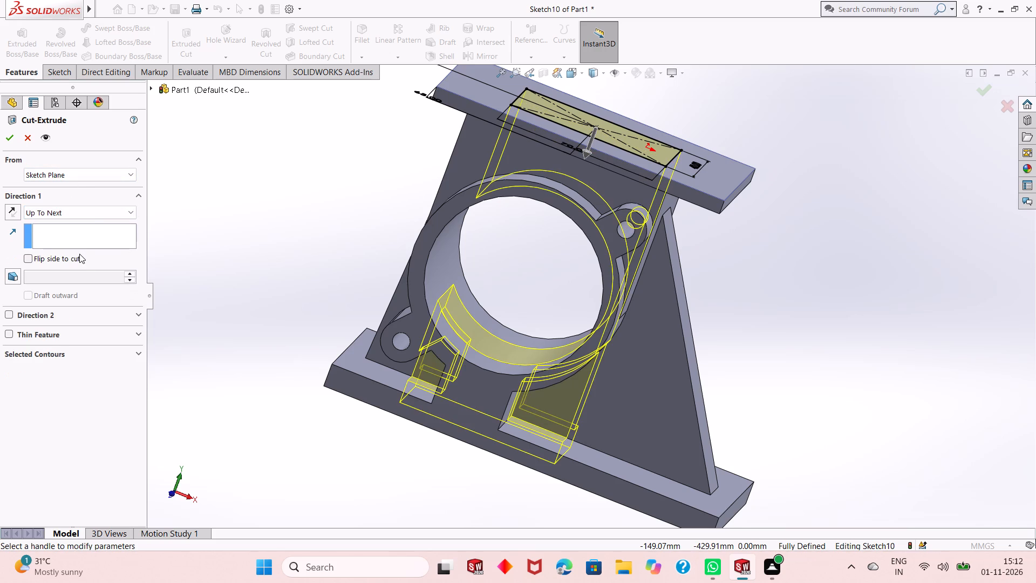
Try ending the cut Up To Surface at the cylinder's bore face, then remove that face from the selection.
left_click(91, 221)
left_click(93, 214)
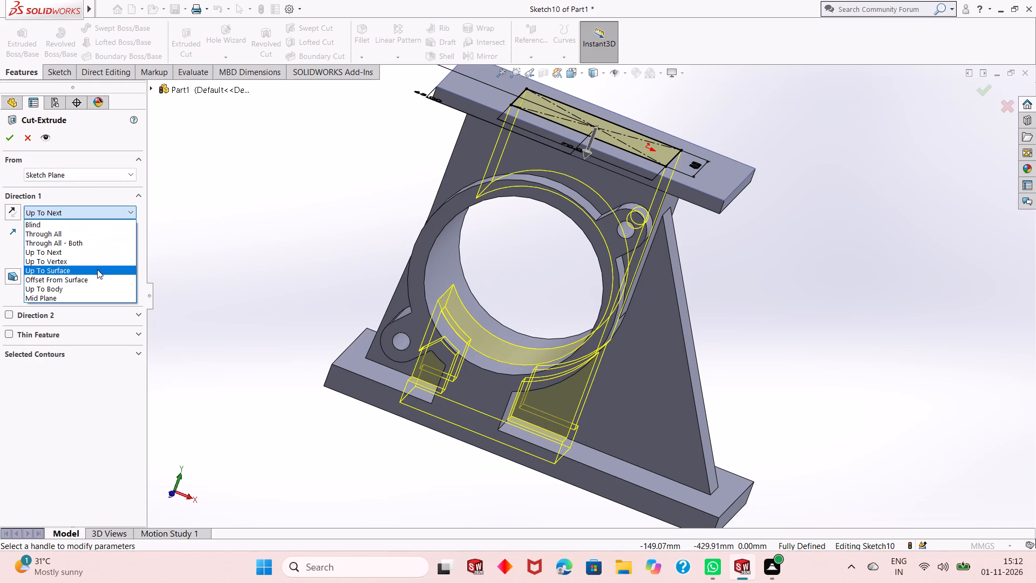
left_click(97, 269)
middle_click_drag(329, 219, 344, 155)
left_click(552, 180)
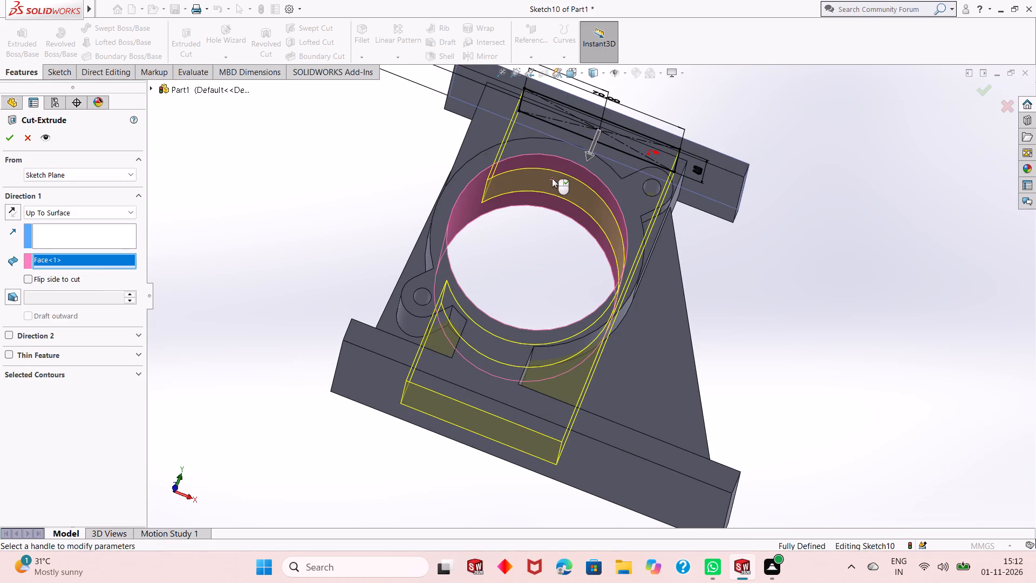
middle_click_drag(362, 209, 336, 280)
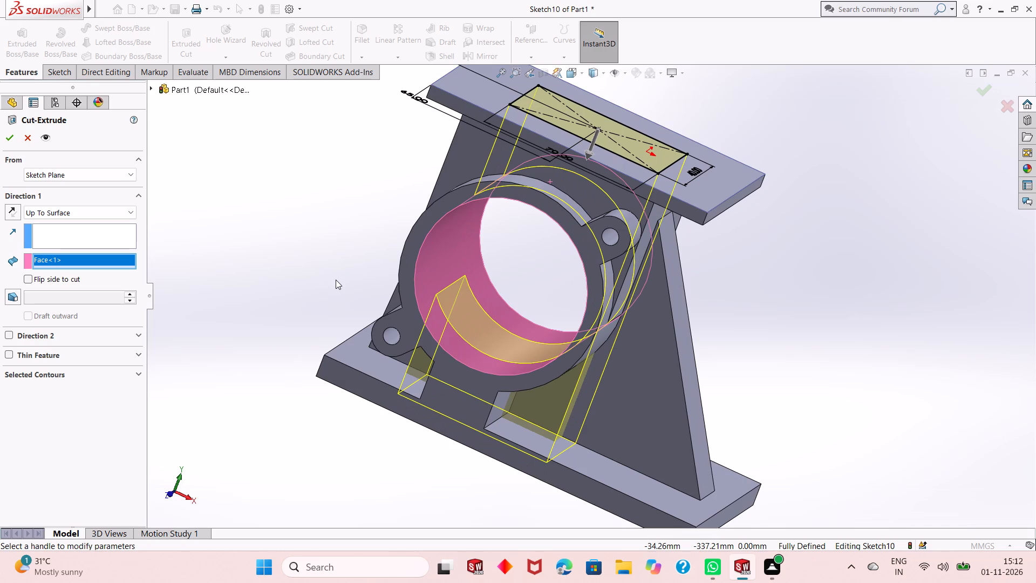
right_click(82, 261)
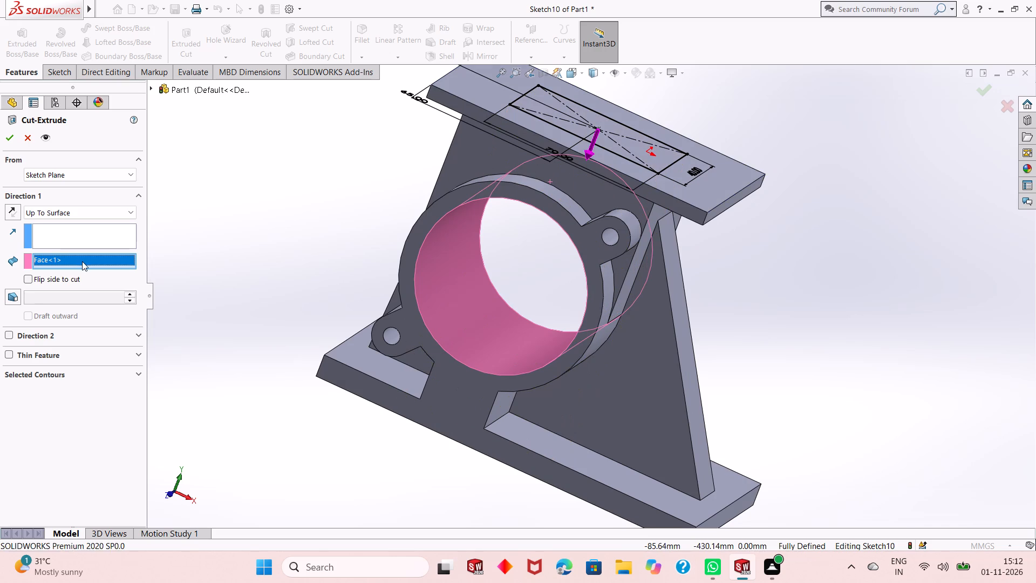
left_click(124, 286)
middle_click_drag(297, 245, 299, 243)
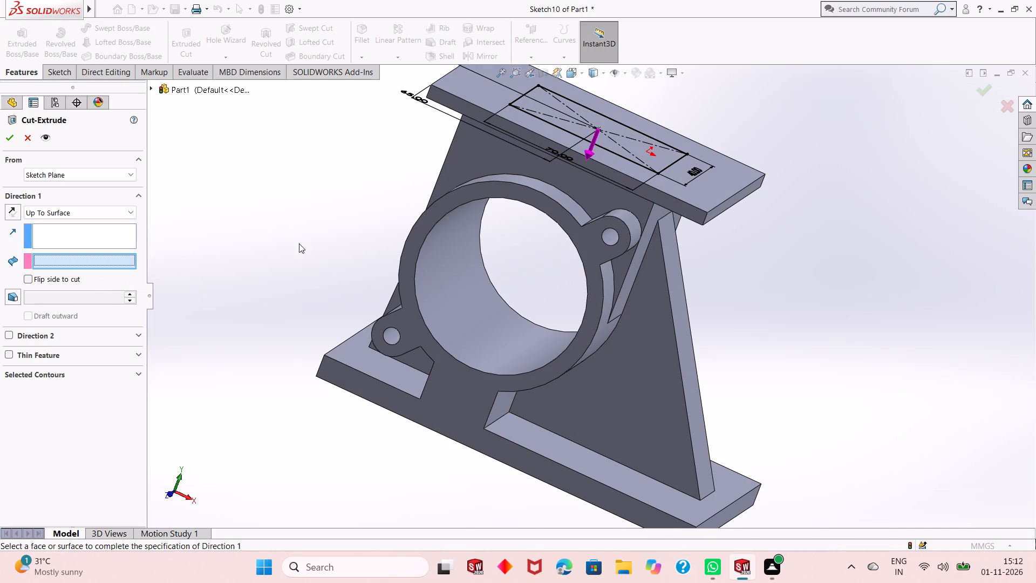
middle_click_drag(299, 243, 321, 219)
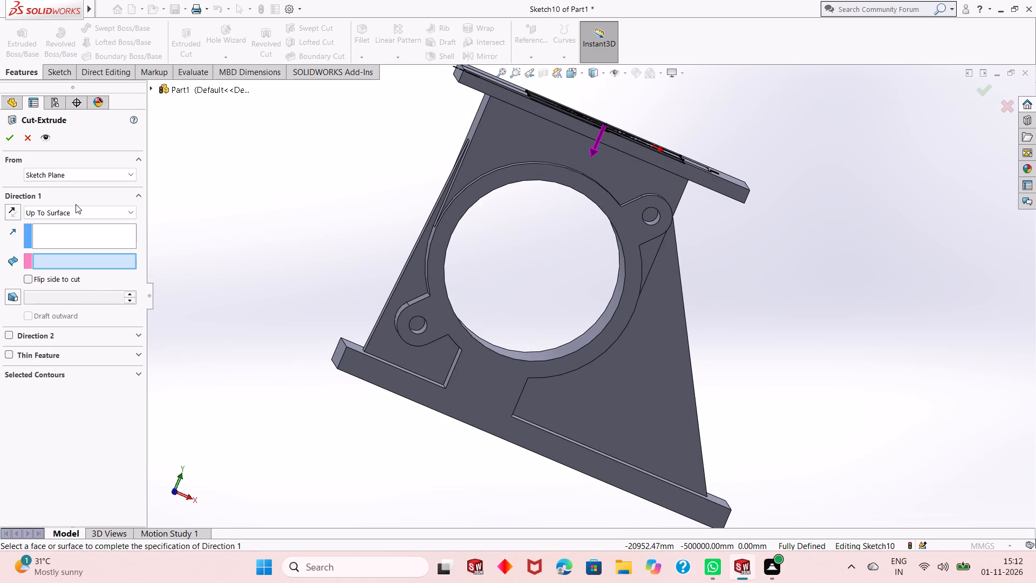
Try Up To Next again, then make the cut Blind, trying a 30 mm depth before setting it to 50 mm.
left_click(77, 213)
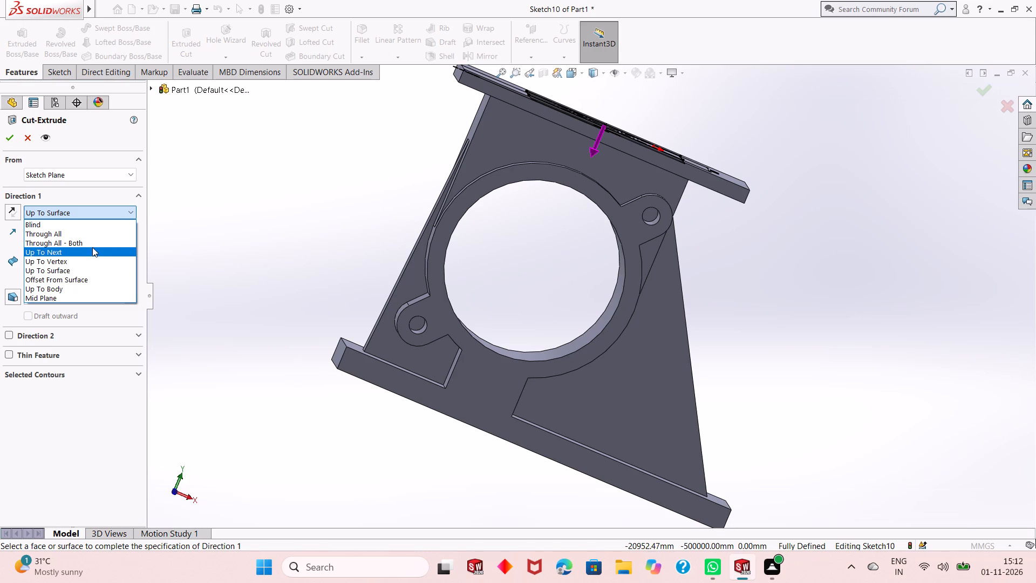
left_click(90, 252)
left_click(88, 213)
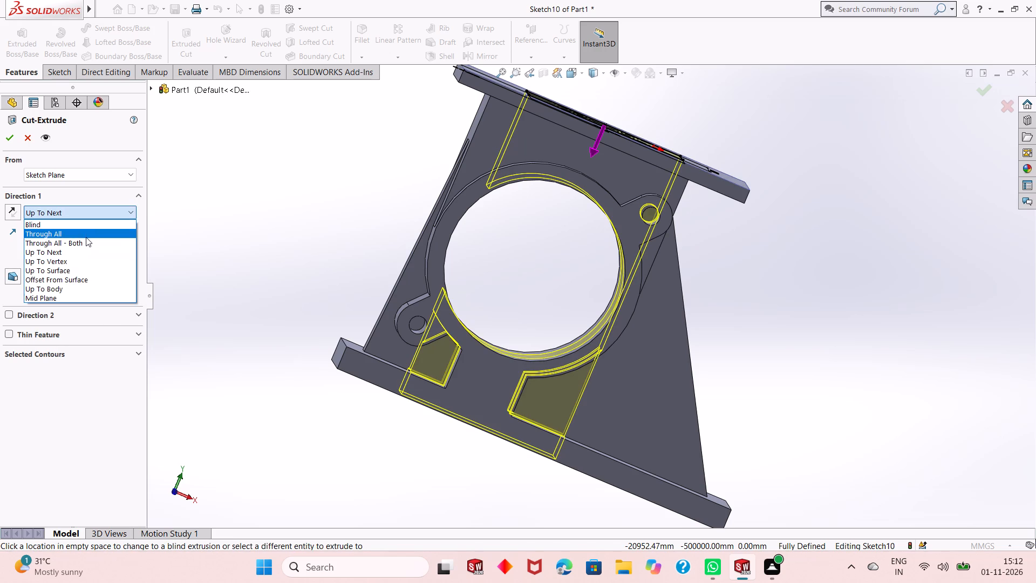
left_click(96, 221)
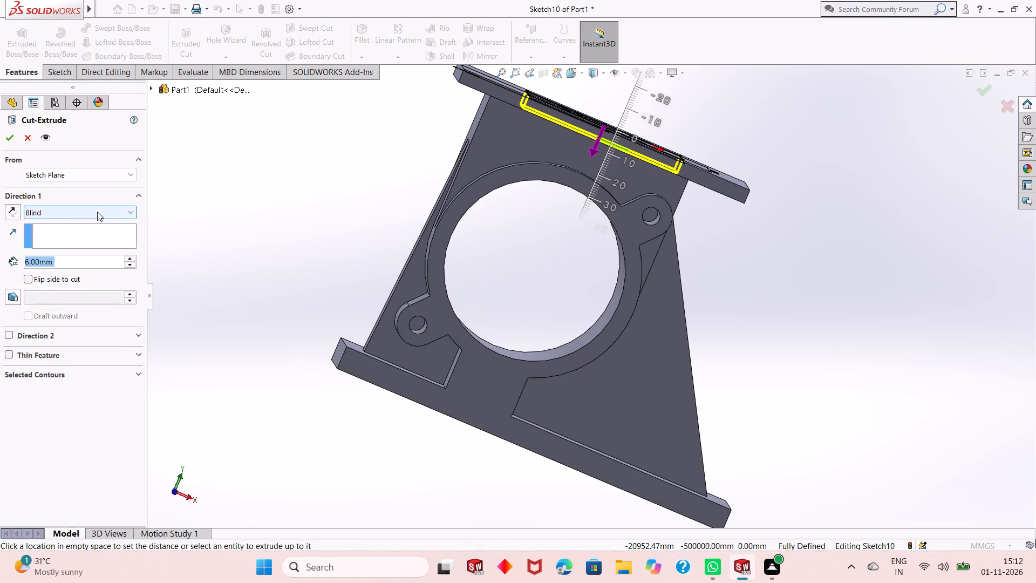
left_click(97, 212)
left_click(97, 212)
double_click(99, 262)
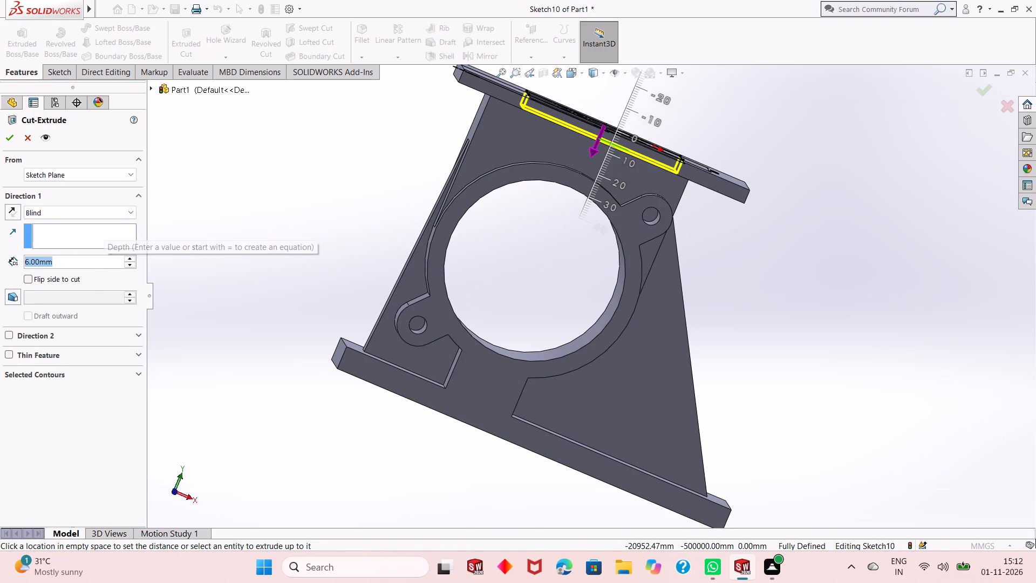
type("30")
key("Return")
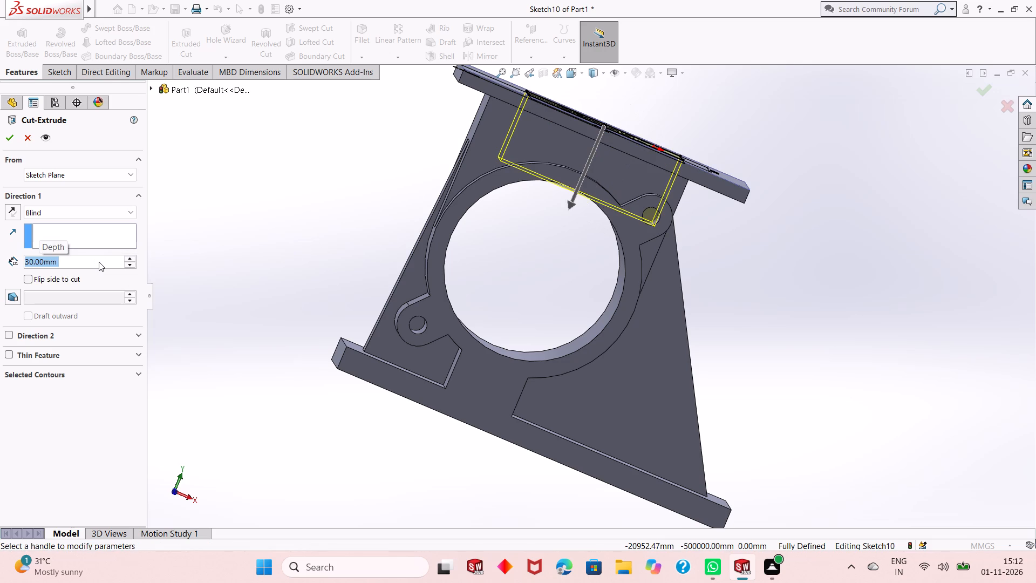
type("50")
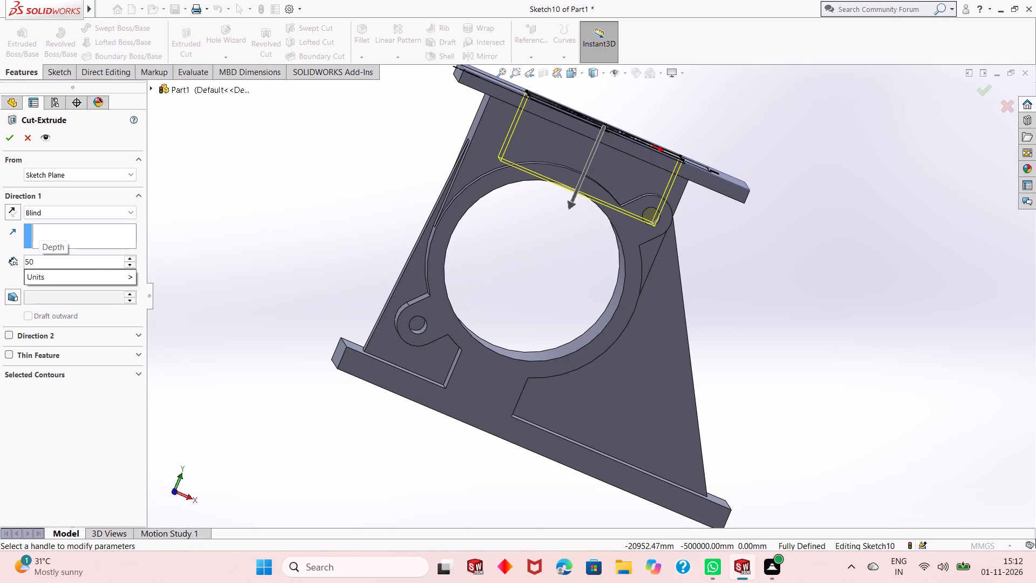
key("Return")
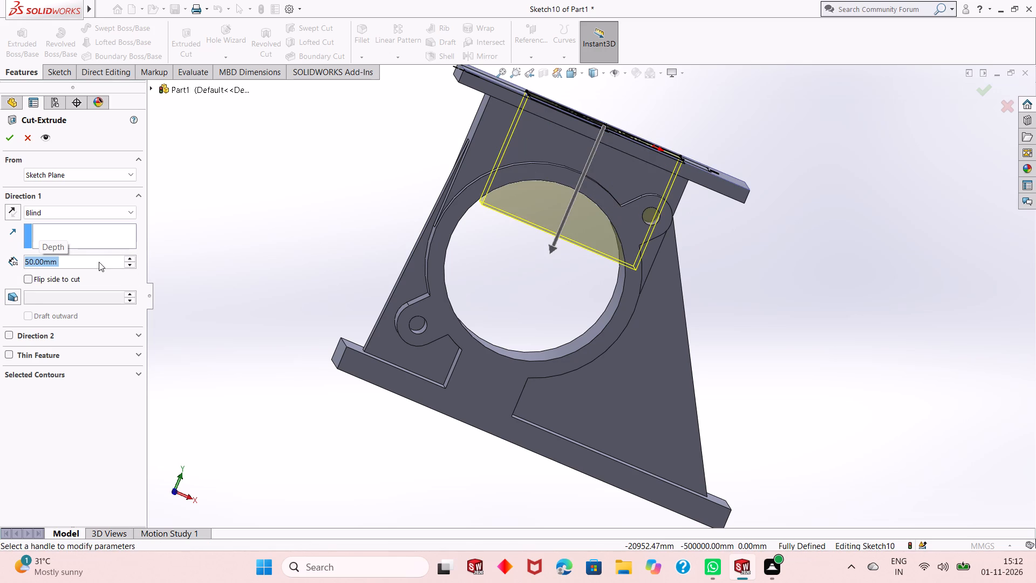
Examine how far the cut preview reaches into the cylinder's bore from below, the front and above.
middle_click_drag(329, 276, 317, 191)
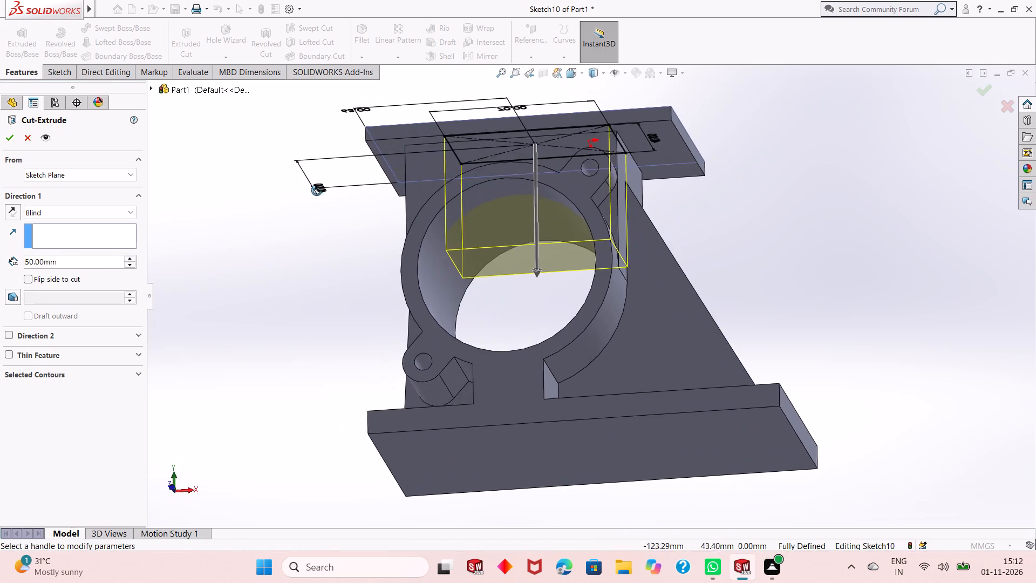
middle_click_drag(317, 191, 324, 192)
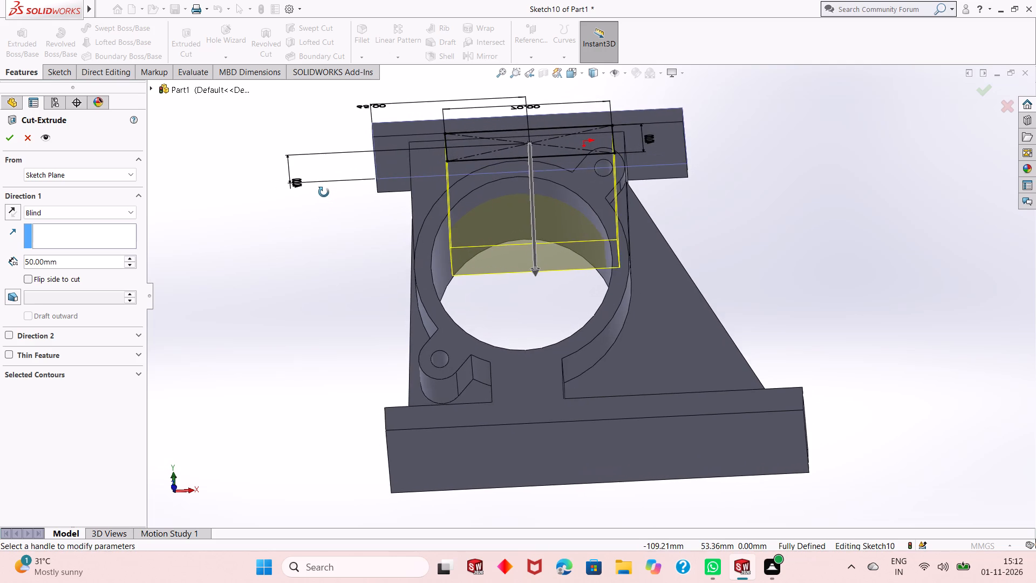
middle_click_drag(324, 192, 327, 209)
middle_click_drag(327, 209, 330, 225)
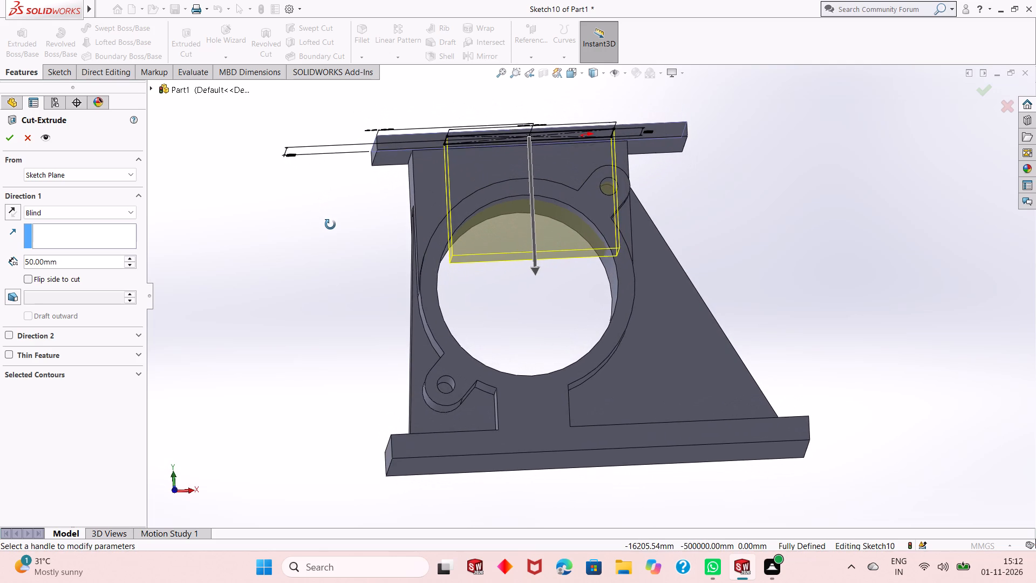
middle_click_drag(330, 225, 328, 226)
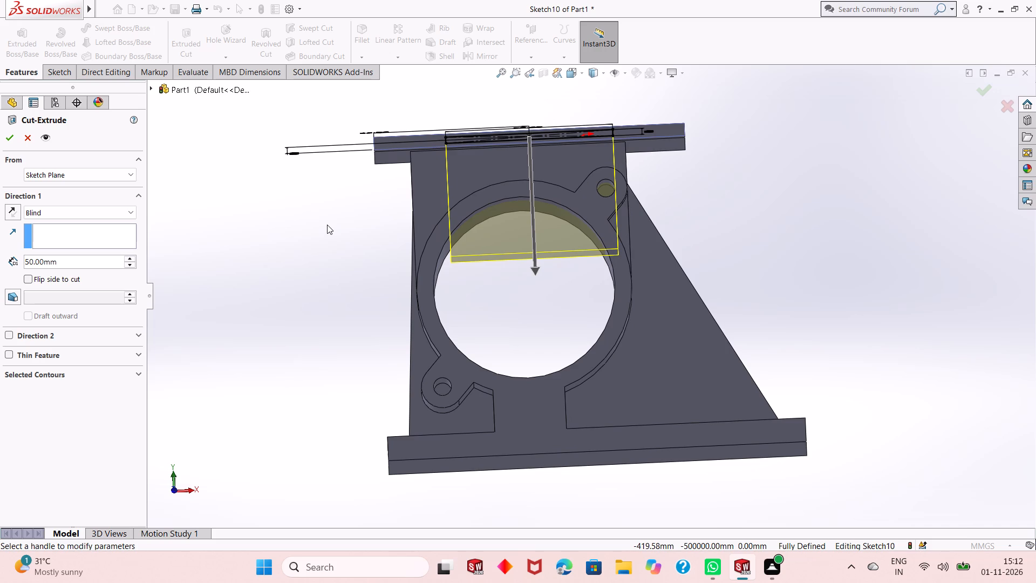
middle_click_drag(471, 281, 471, 273)
middle_click_drag(471, 273, 467, 303)
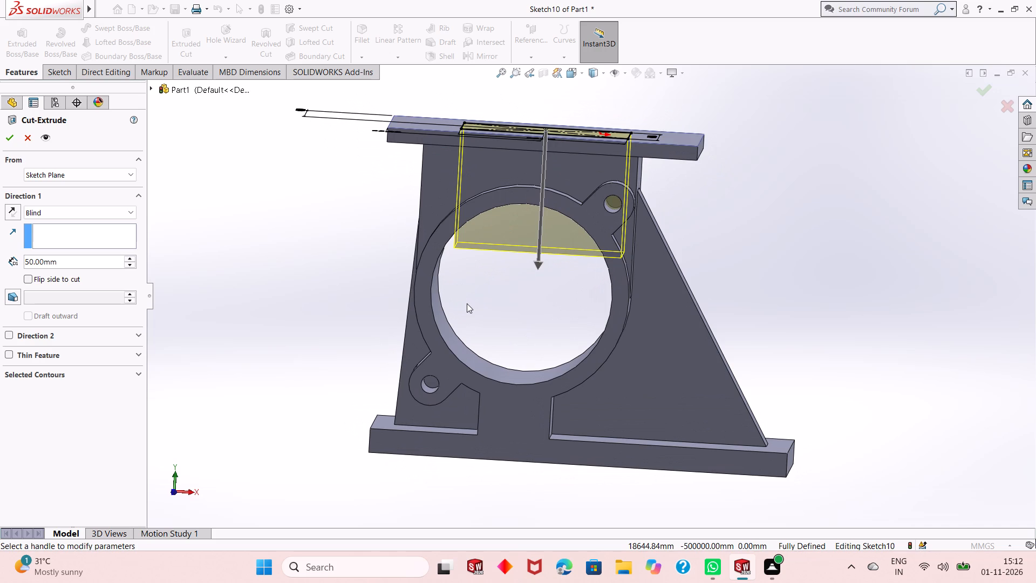
middle_click_drag(468, 304, 467, 341)
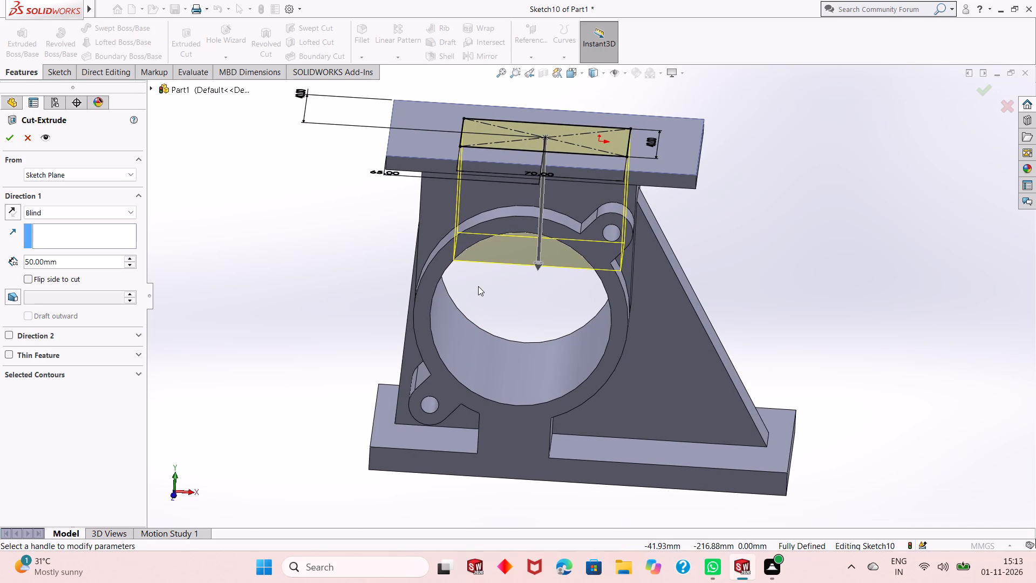
Set the cut's end condition to Up To Surface, ending at the cylinder's outer curved face, and complete the cut.
left_click(84, 215)
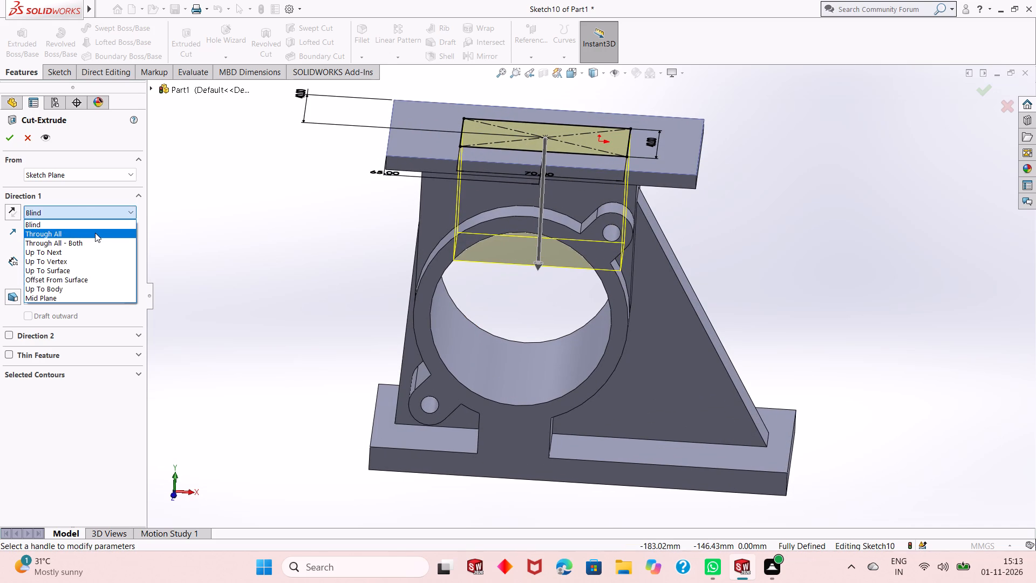
left_click(90, 270)
middle_click_drag(308, 257, 310, 262)
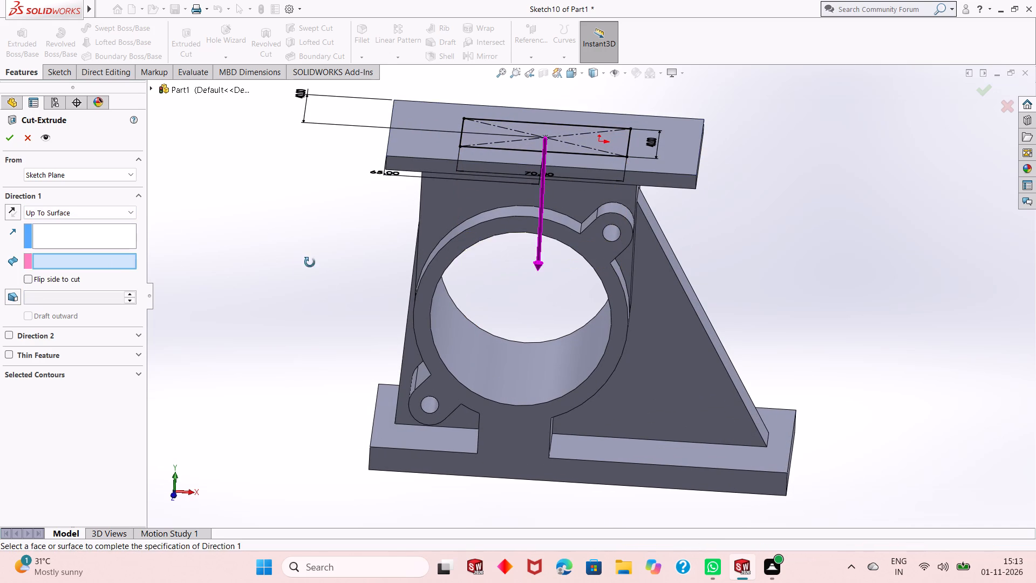
middle_click_drag(310, 262, 284, 301)
left_click(506, 247)
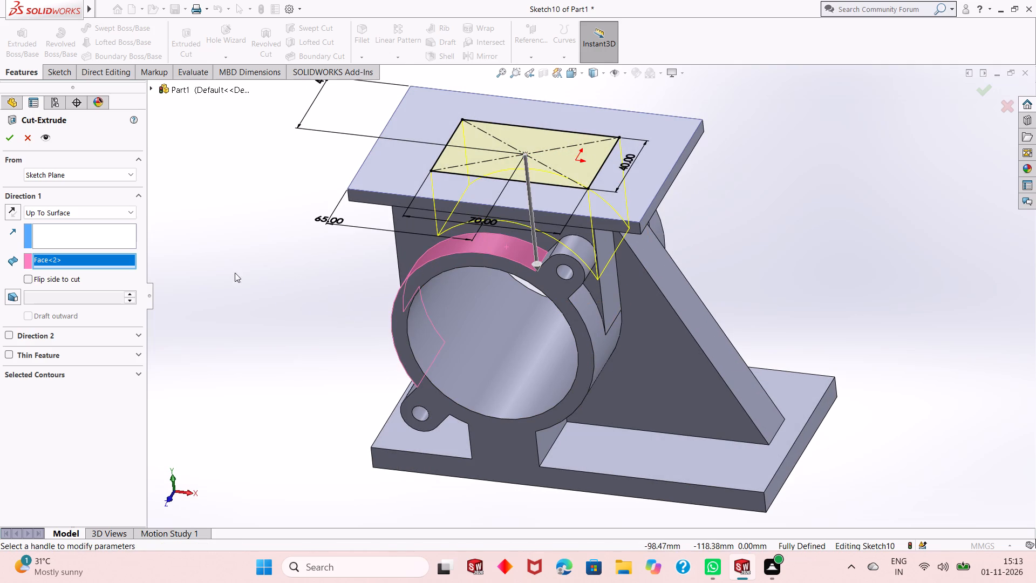
left_click(6, 134)
Examine the rectangular opening through the top plate and its meeting with the cylinder from above and the front.
middle_click_drag(321, 344, 309, 426)
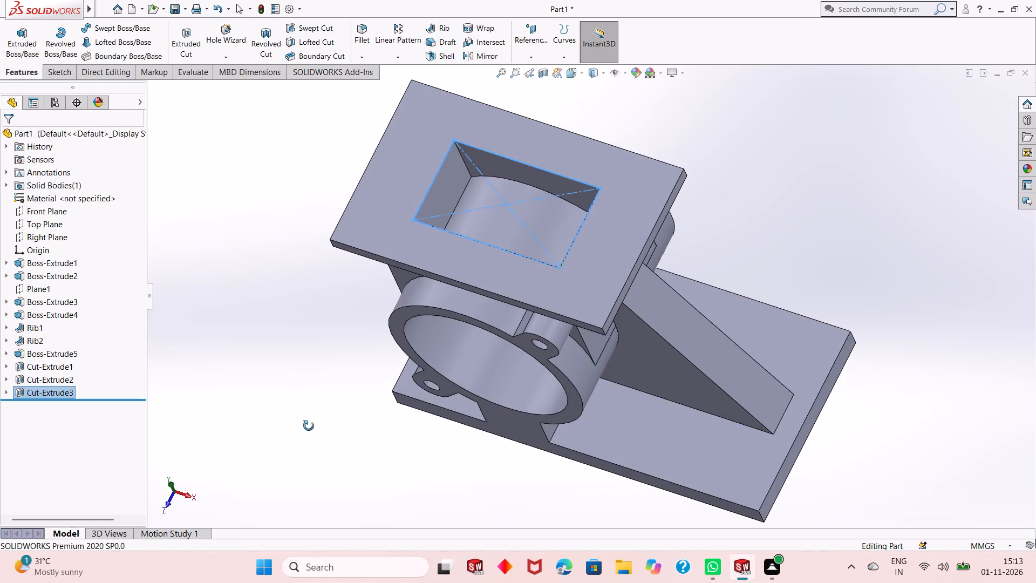
middle_click_drag(309, 426, 326, 319)
left_click(328, 307)
middle_click_drag(373, 305, 374, 284)
scroll(374, 284, "up", 1)
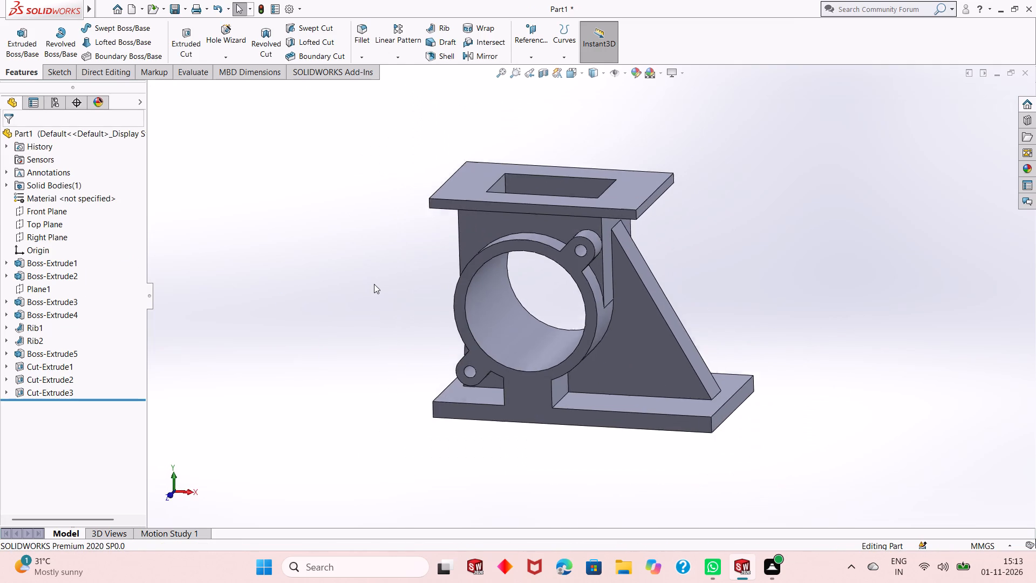
scroll(374, 284, "up", 2)
middle_click_drag(374, 284, 349, 328)
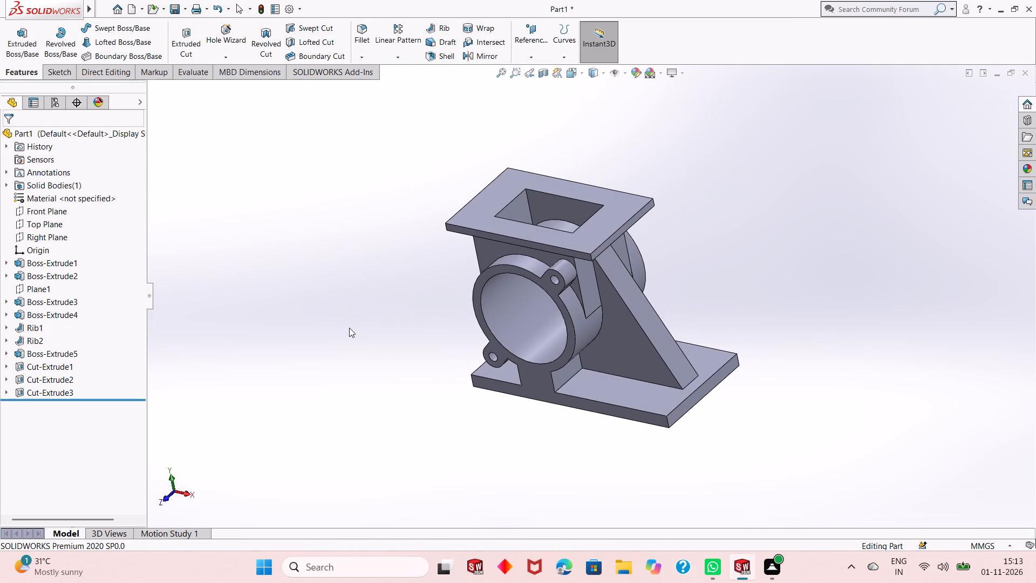
middle_click_drag(396, 314, 455, 227)
middle_click_drag(458, 229, 437, 256)
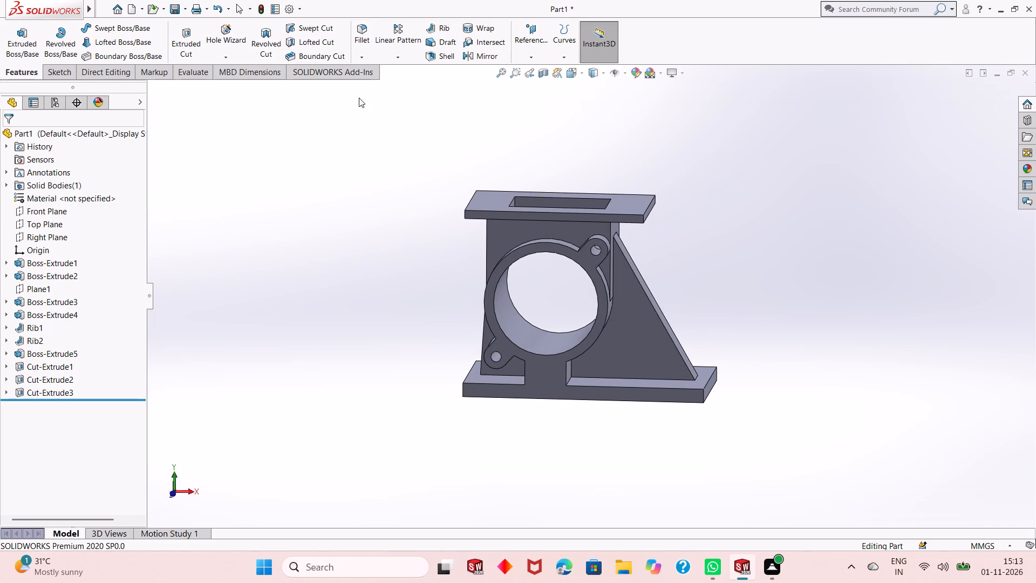
Start a symmetric 10 mm Fillet on the four vertical corner edges of the base plate.
left_click(370, 39)
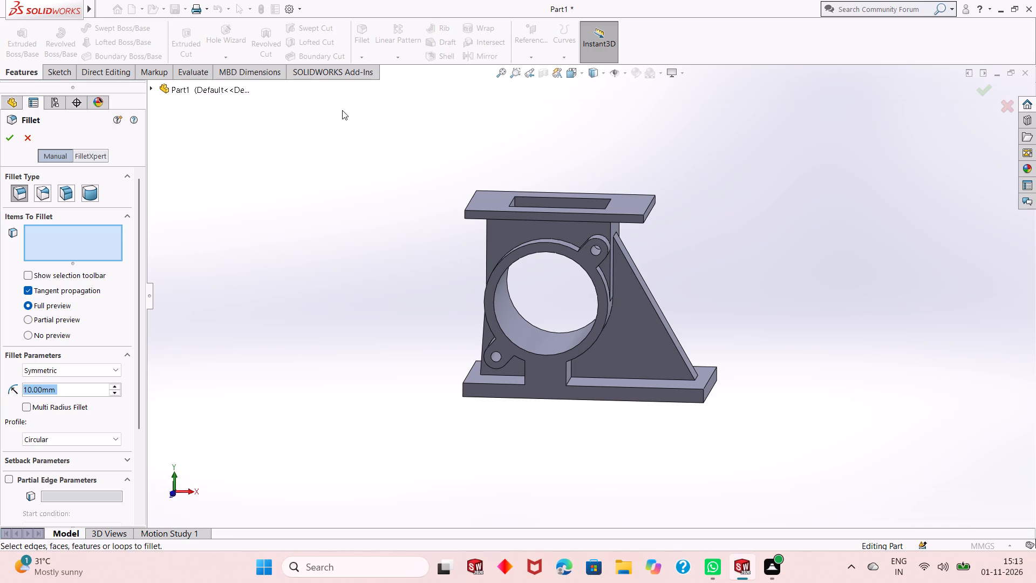
left_click(464, 388)
left_click(705, 398)
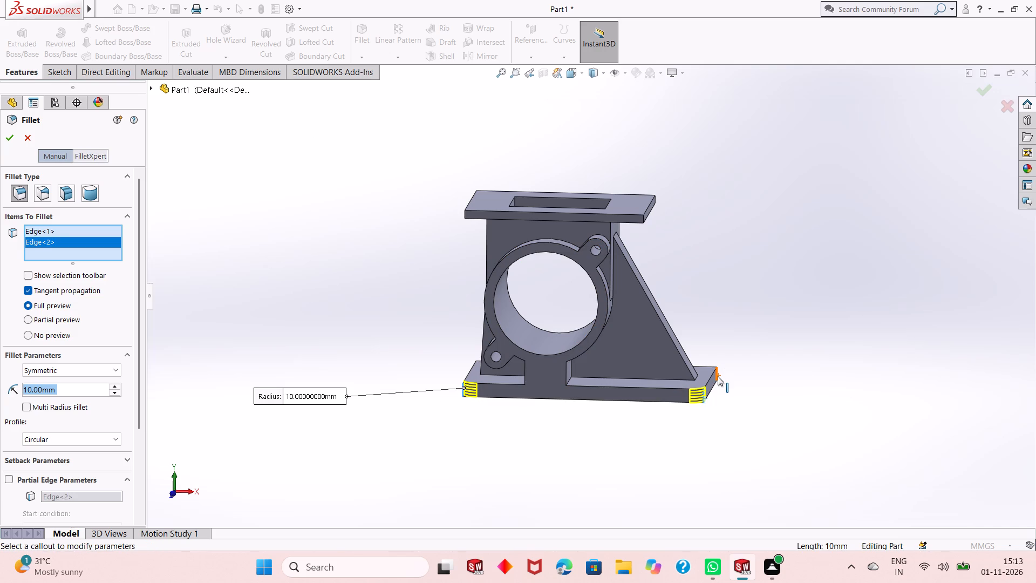
left_click(718, 376)
middle_click_drag(428, 405, 446, 395)
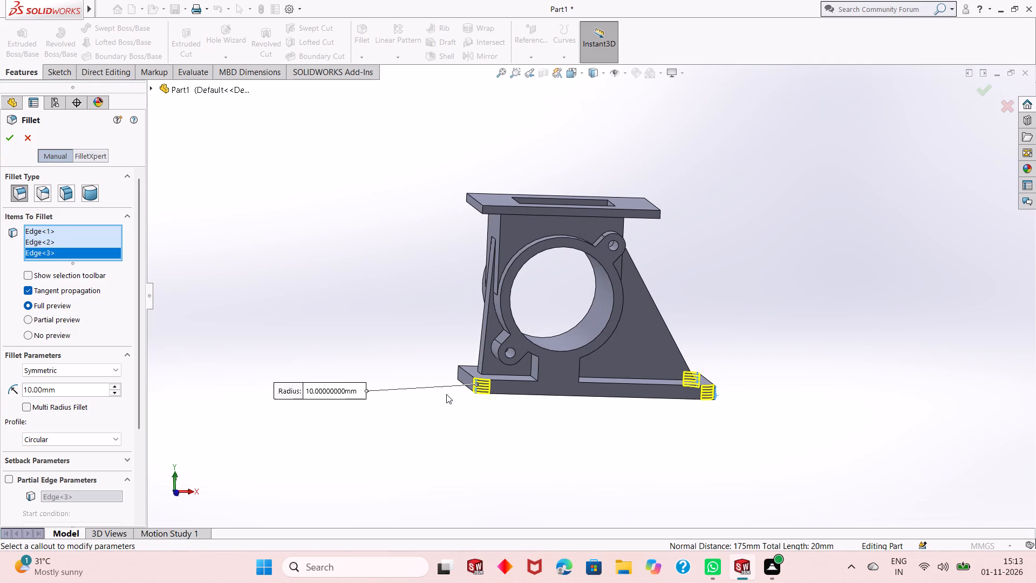
left_click(456, 373)
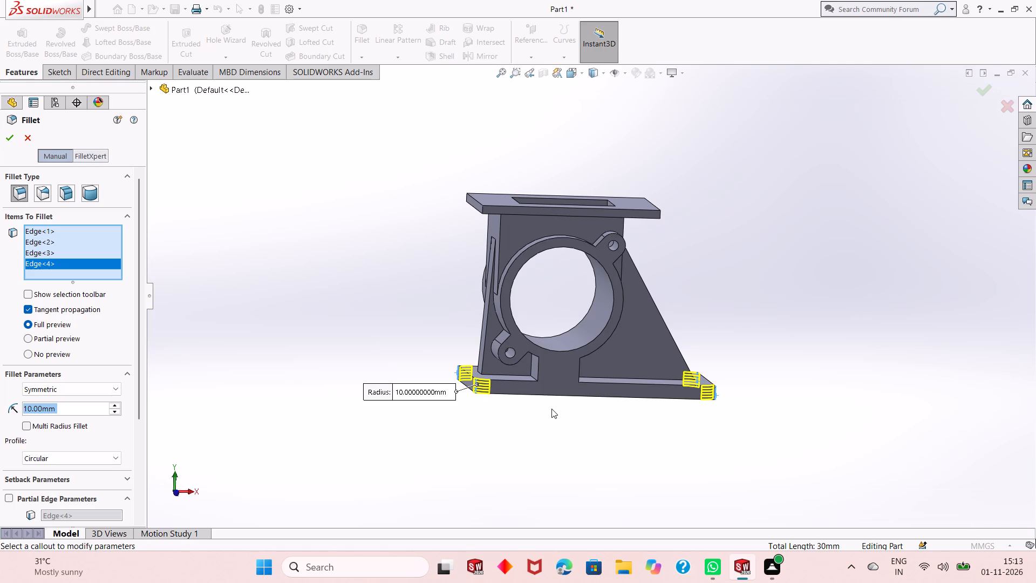
Add the top plate's four outer vertical corner edges to the 10 mm fillet and complete it.
middle_click_drag(516, 199, 502, 235)
scroll(502, 235, "down", 2)
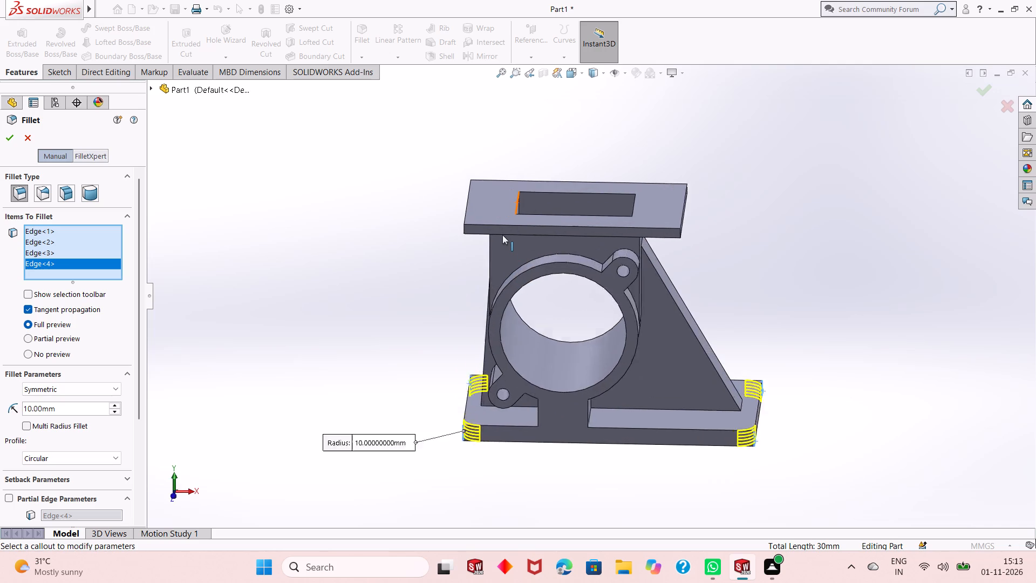
scroll(502, 235, "down", 1)
left_click(457, 231)
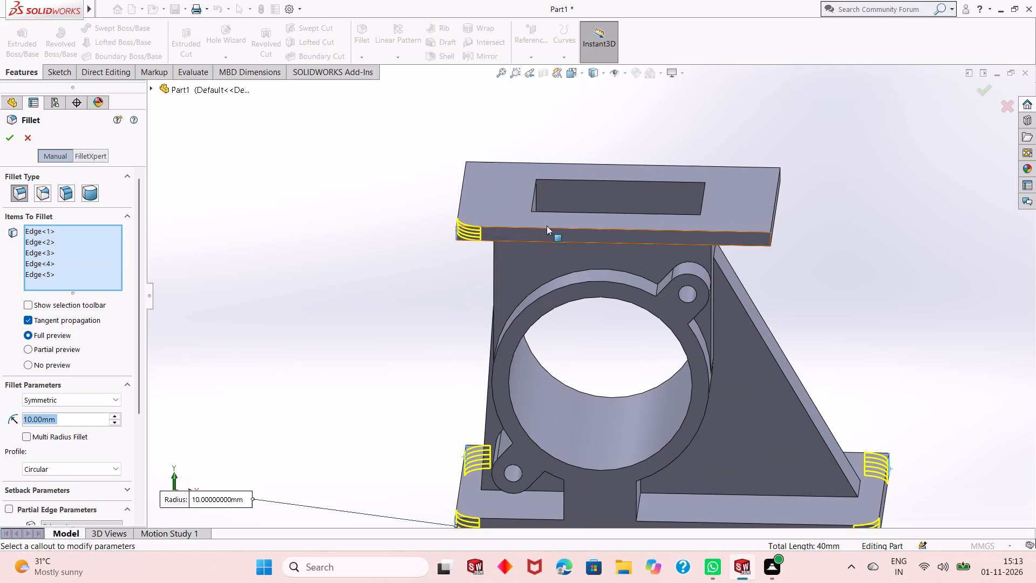
left_click(770, 238)
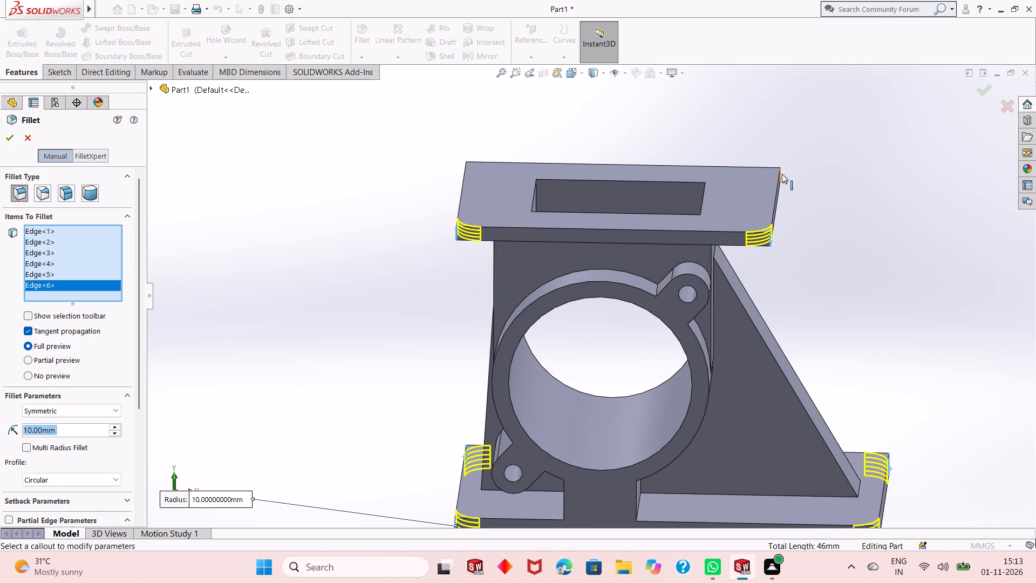
left_click(781, 176)
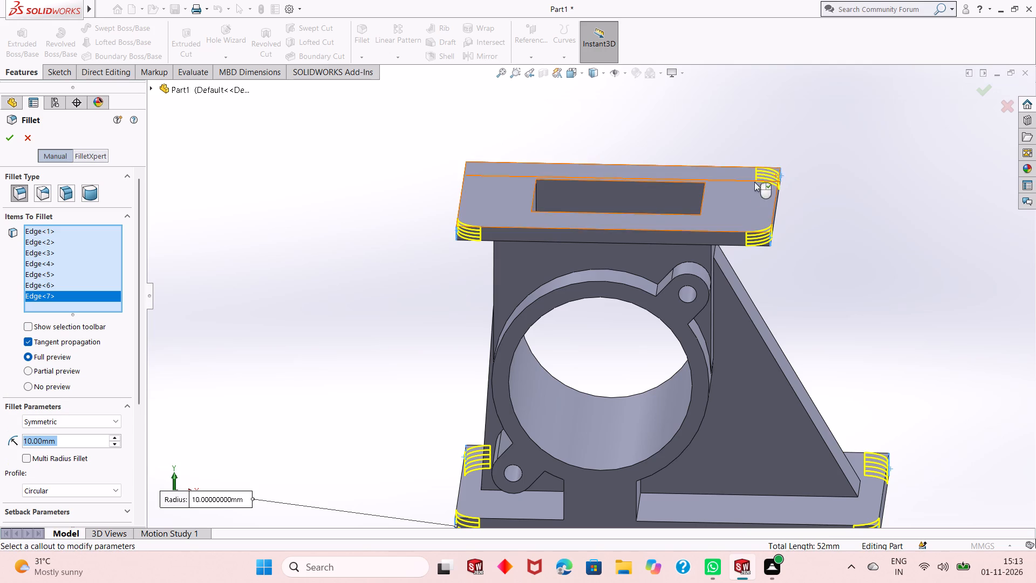
middle_click_drag(514, 215, 533, 202)
left_click(460, 171)
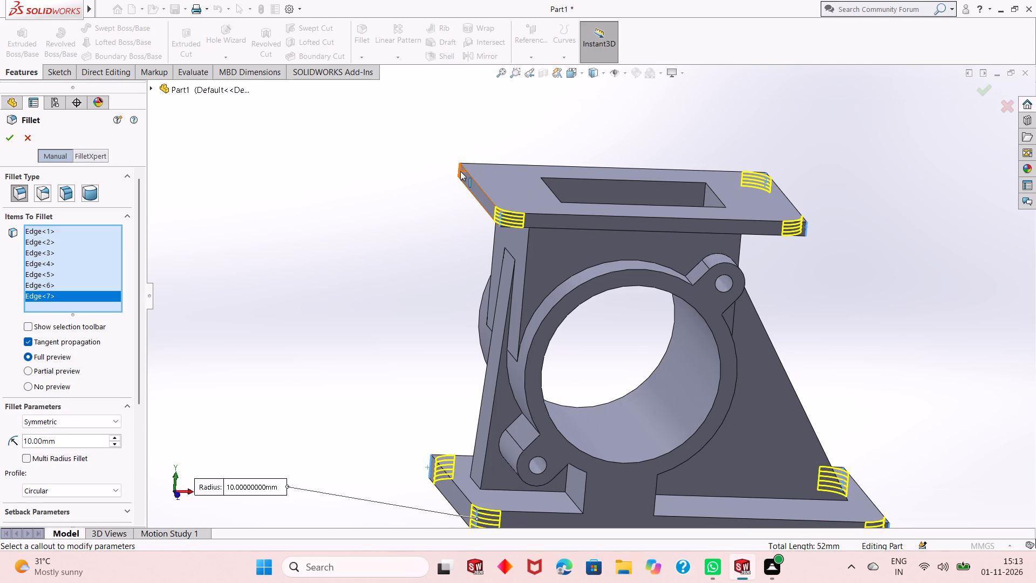
left_click(8, 138)
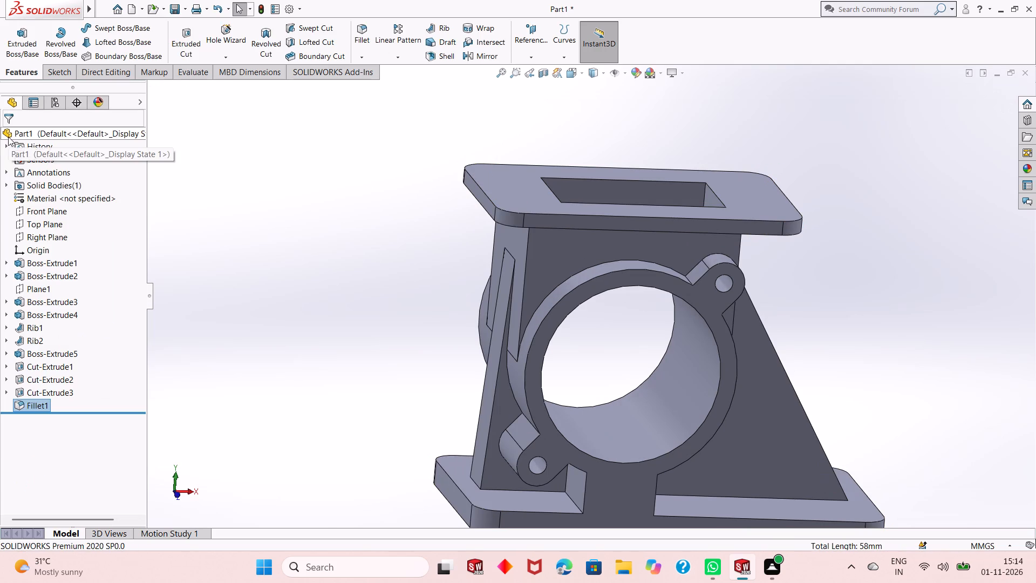
Start another Fillet with a 5 mm radius on one inner vertical corner edge of the rectangular opening.
left_click(362, 35)
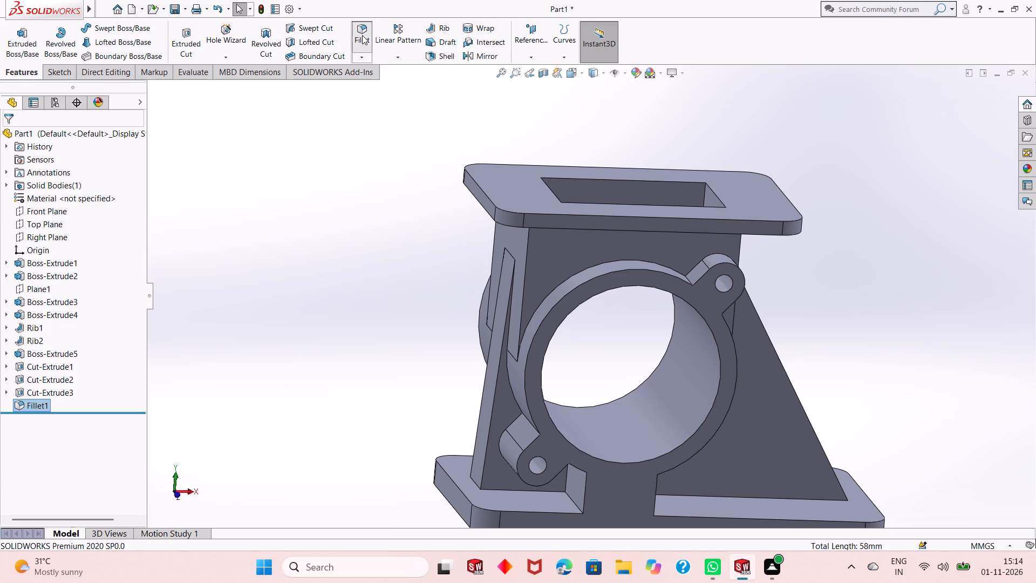
key("5")
key("Return")
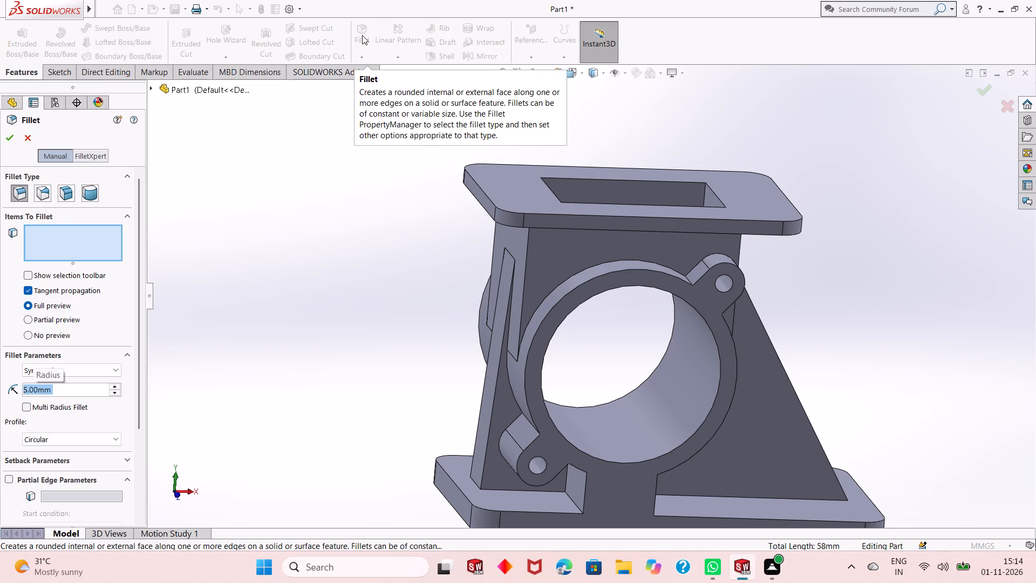
middle_click_drag(457, 46, 425, 72)
middle_click_drag(630, 175, 572, 229)
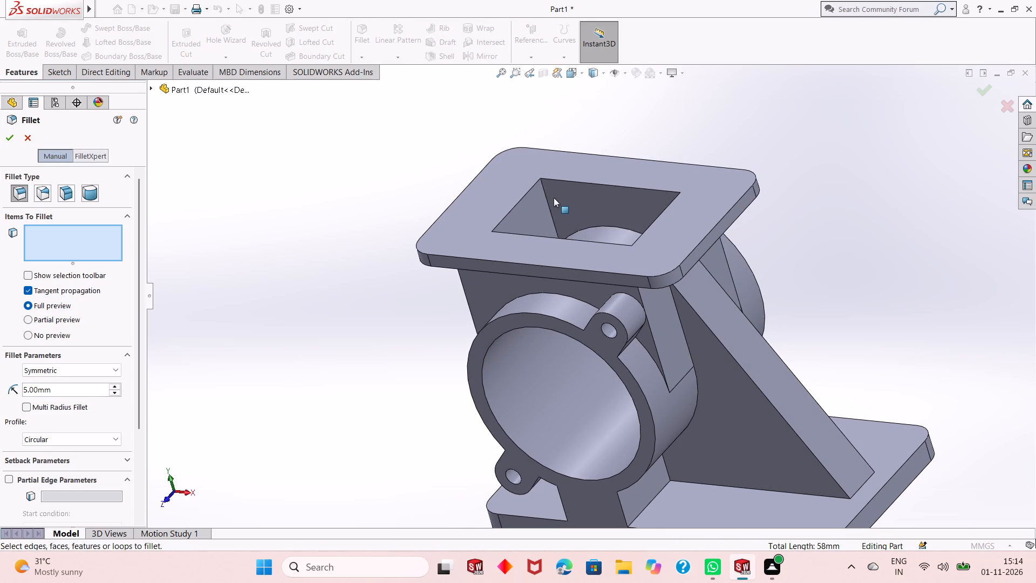
left_click(545, 191)
middle_click_drag(556, 192, 569, 193)
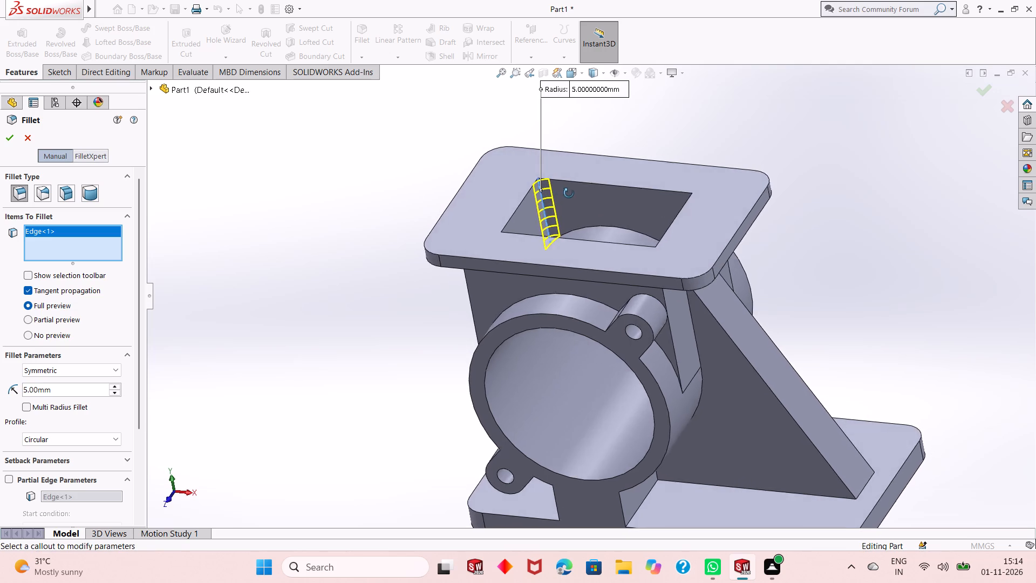
middle_click_drag(569, 193, 629, 182)
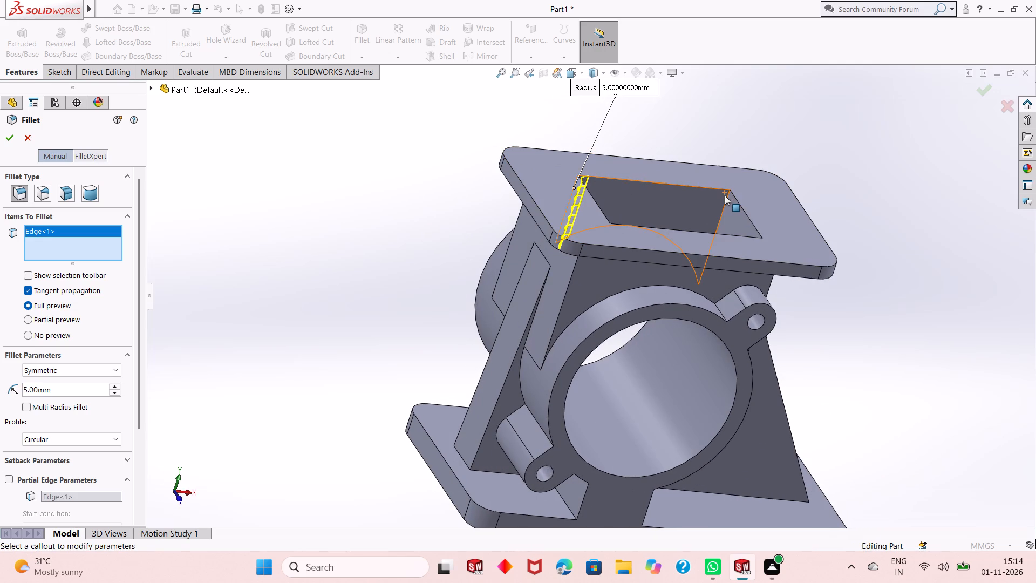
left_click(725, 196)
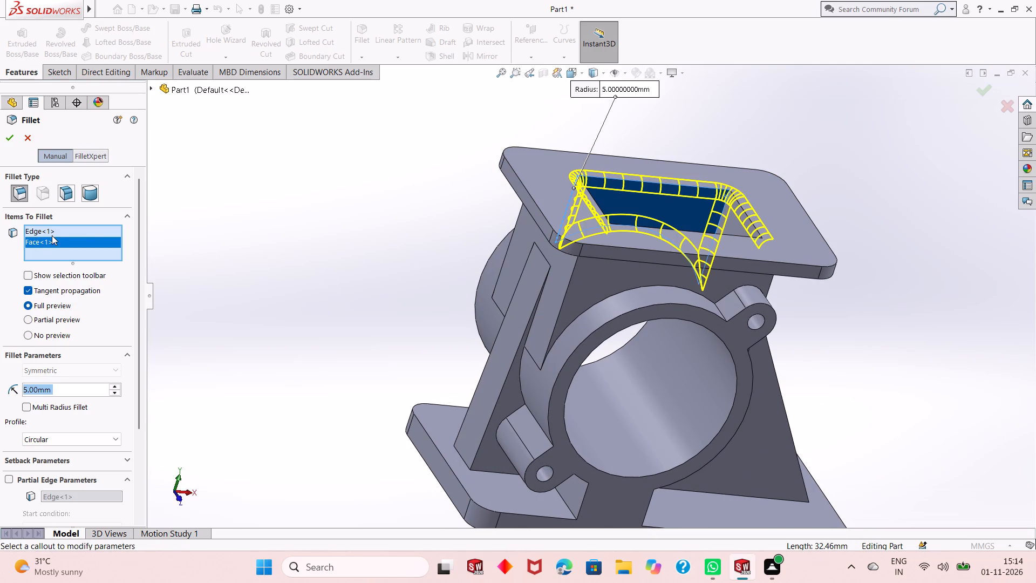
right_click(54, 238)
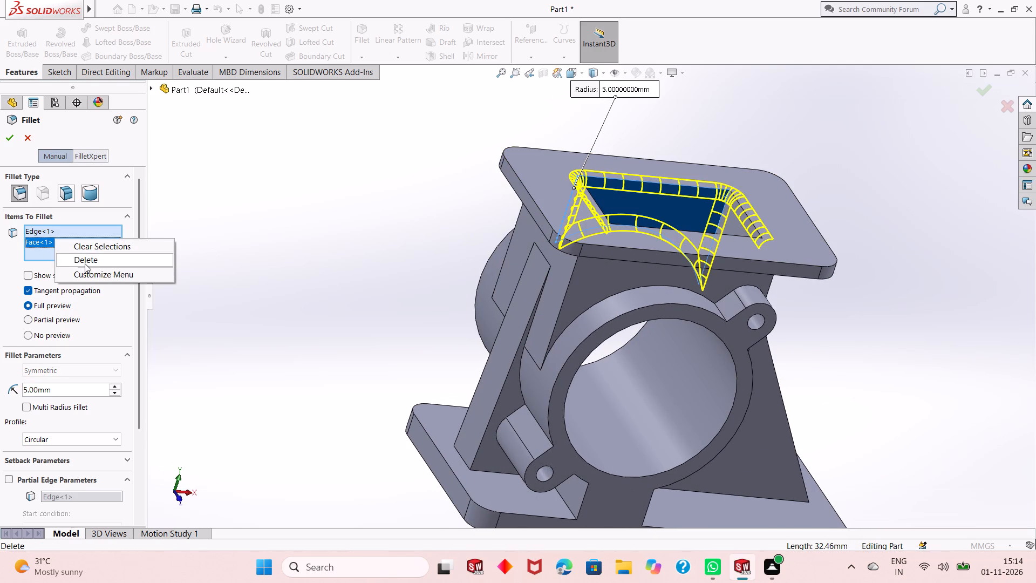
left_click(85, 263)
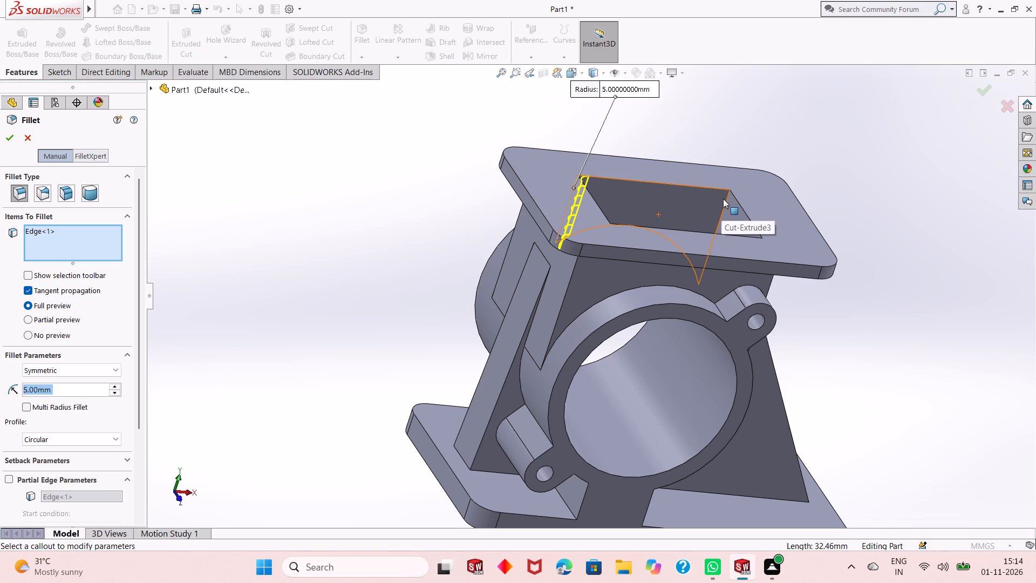
Add the rectangular opening's other three inner vertical corner edges to the 5 mm fillet and complete it.
left_click(725, 197)
middle_click_drag(689, 223, 741, 373)
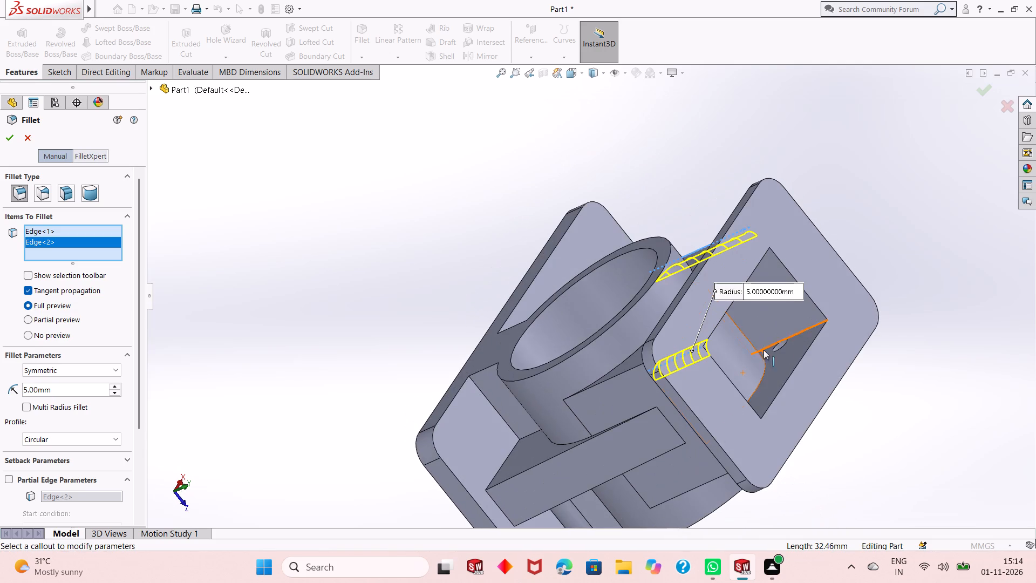
left_click(806, 331)
middle_click_drag(816, 376, 782, 357)
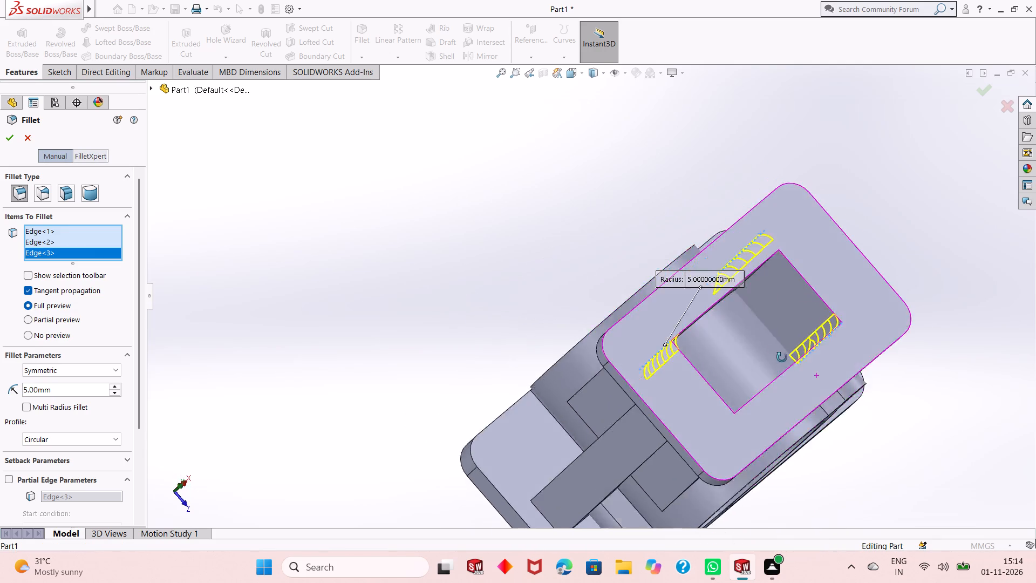
middle_click_drag(782, 357, 742, 348)
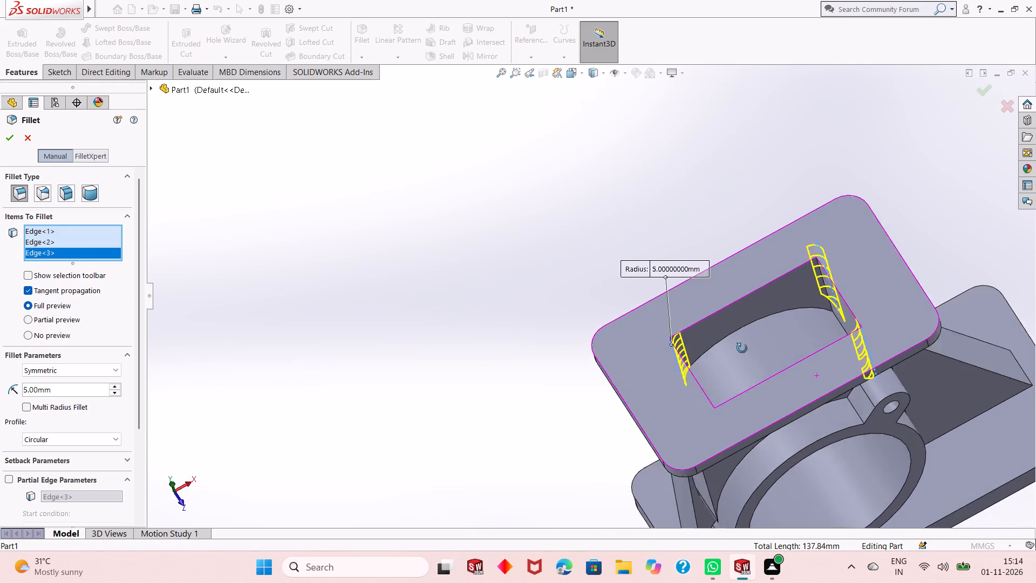
middle_click_drag(742, 348, 725, 469)
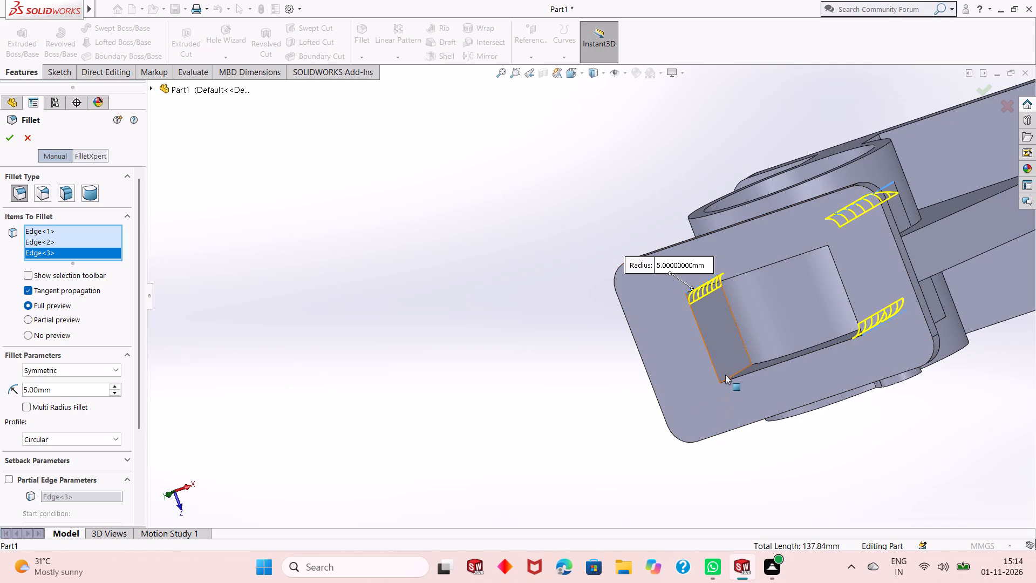
left_click(729, 376)
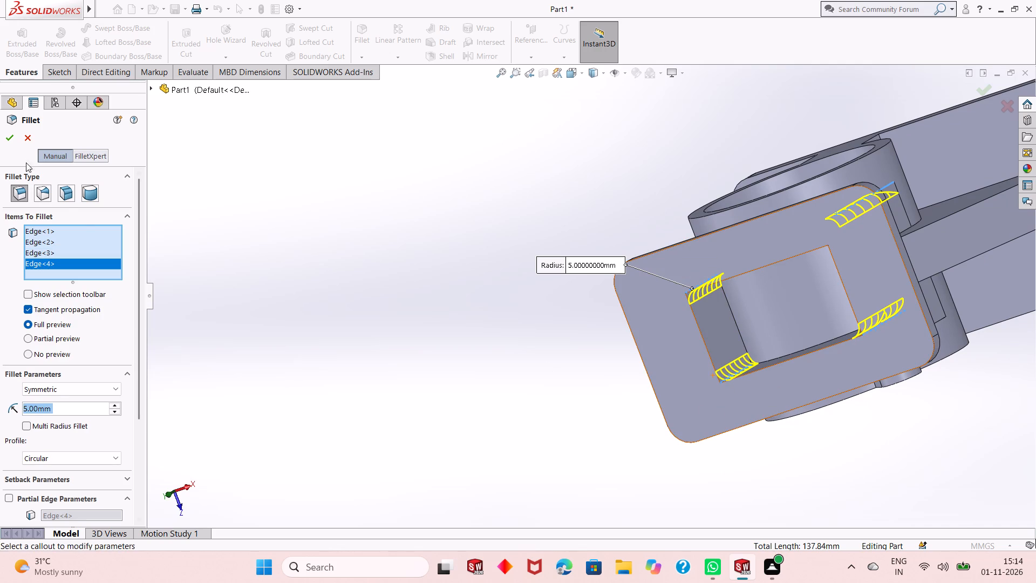
left_click(11, 142)
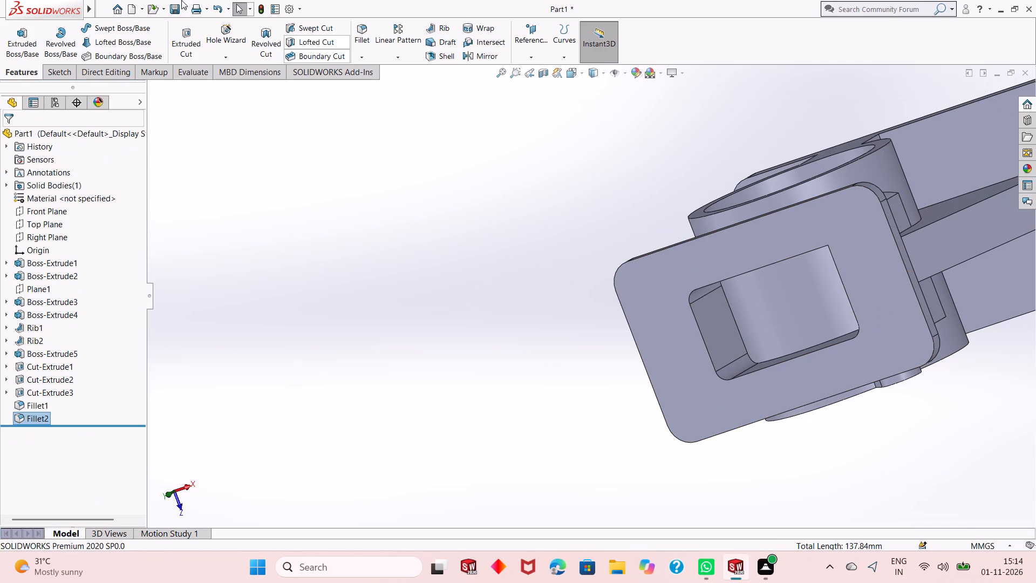
Examine the rounded plate corners and the filleted rectangular opening from above and the front.
scroll(424, 158, "up", 1)
scroll(466, 234, "up", 3)
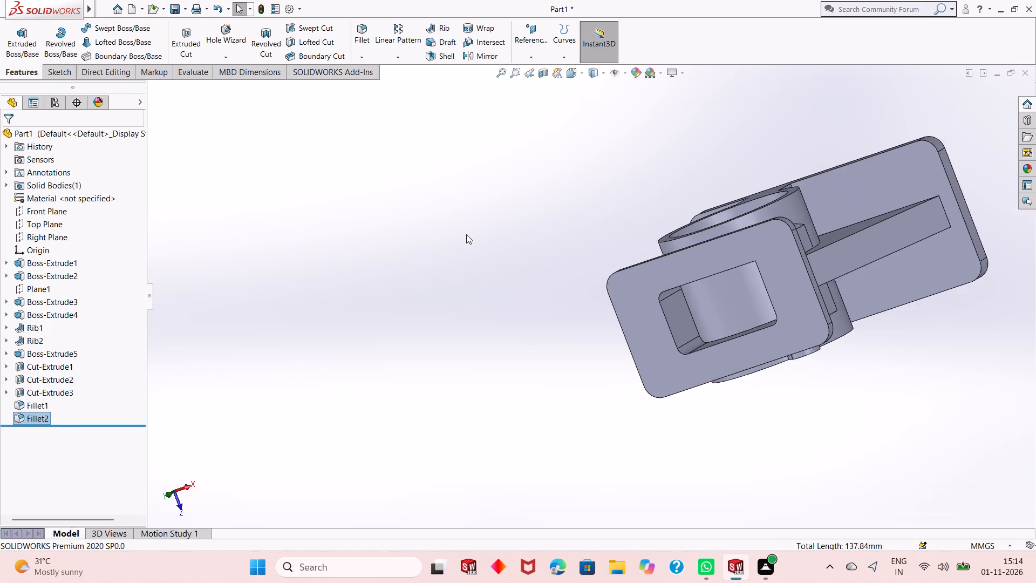
scroll(765, 270, "down", 3)
middle_click_drag(571, 320, 600, 106)
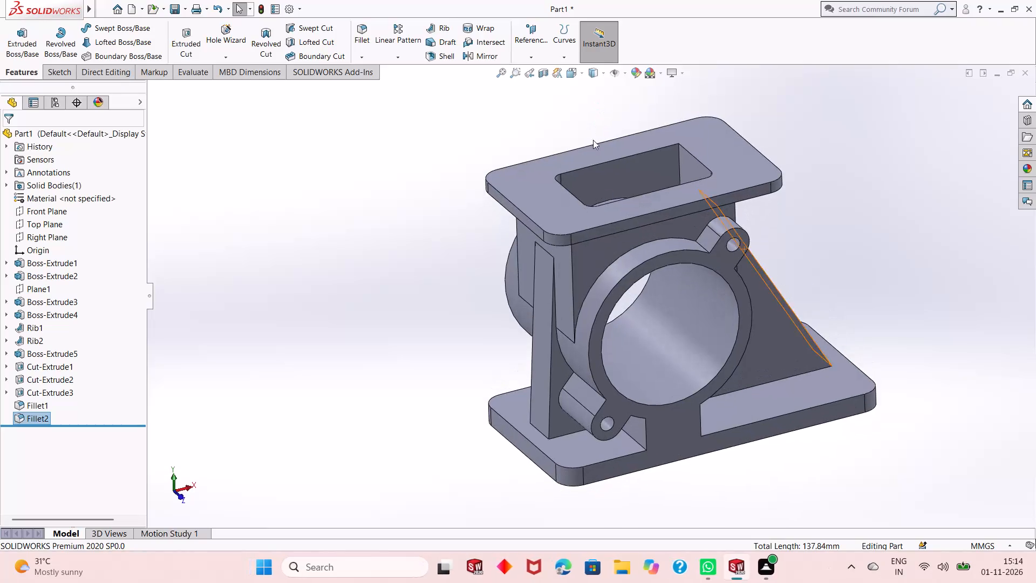
scroll(633, 248, "up", 2)
middle_click_drag(650, 259, 634, 236)
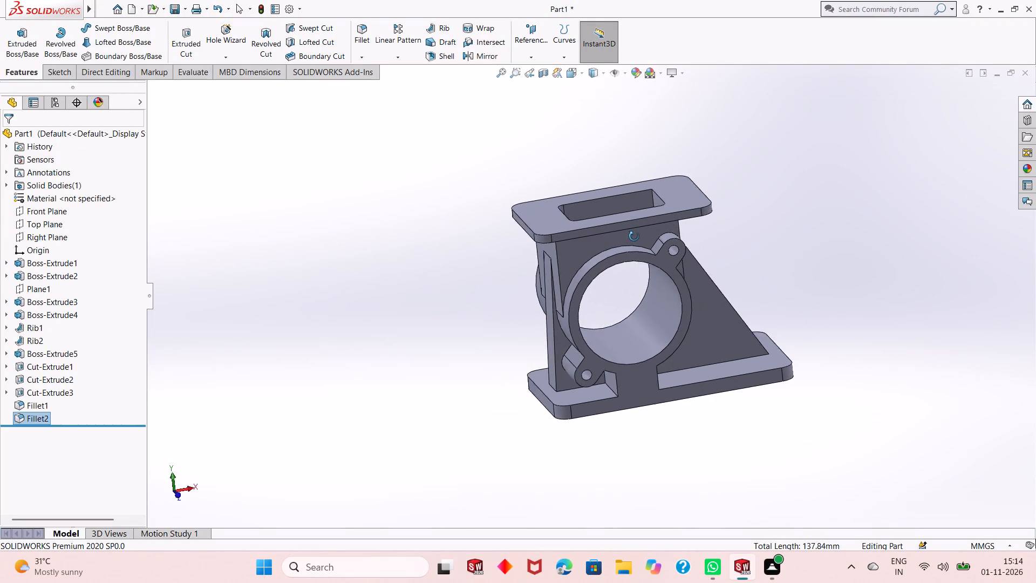
middle_click_drag(634, 236, 619, 291)
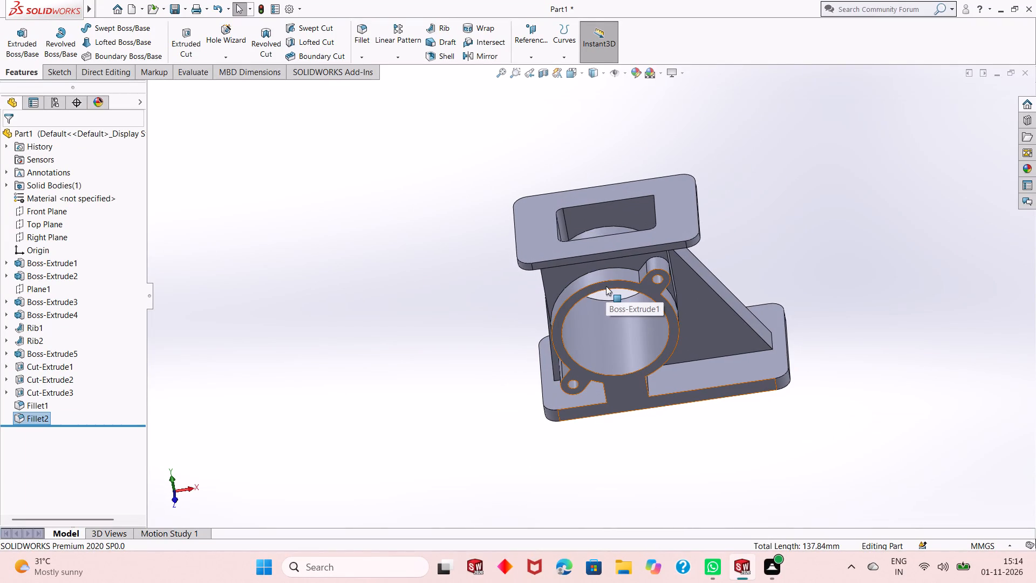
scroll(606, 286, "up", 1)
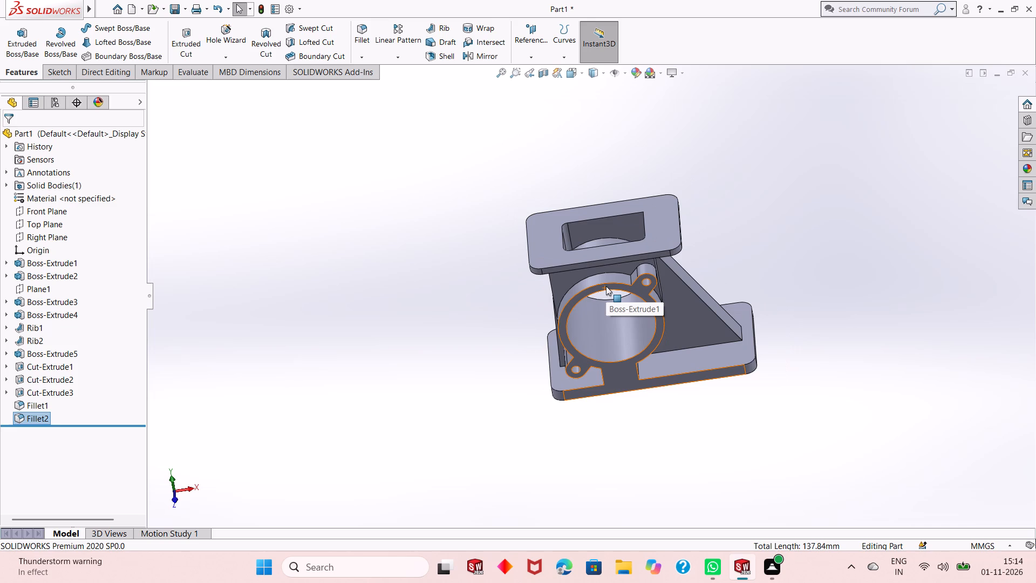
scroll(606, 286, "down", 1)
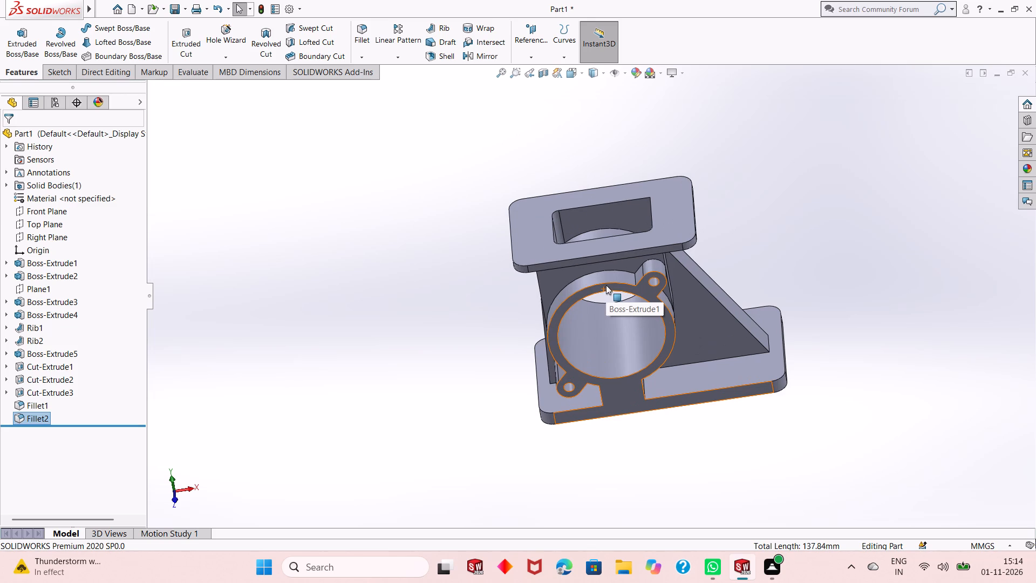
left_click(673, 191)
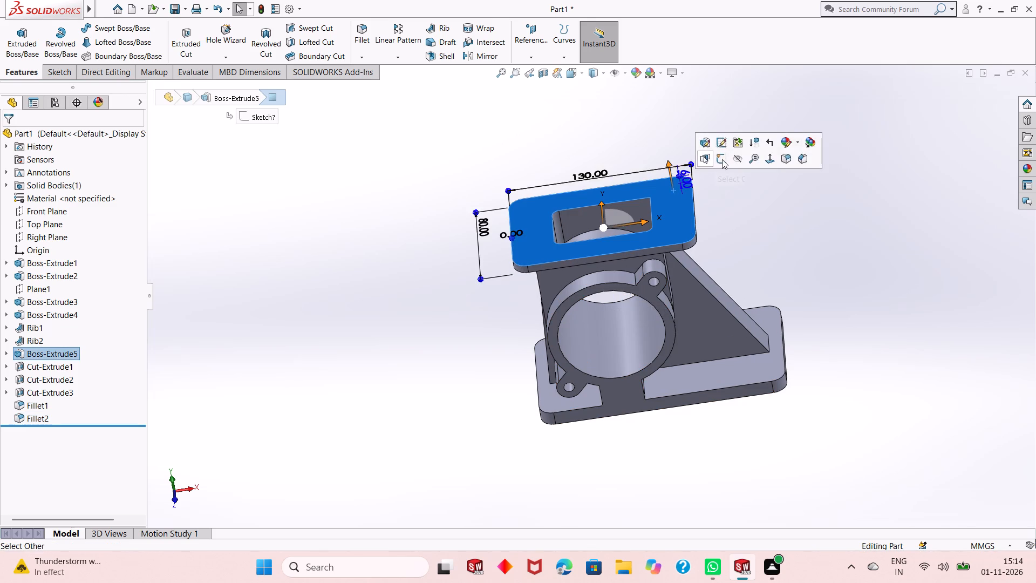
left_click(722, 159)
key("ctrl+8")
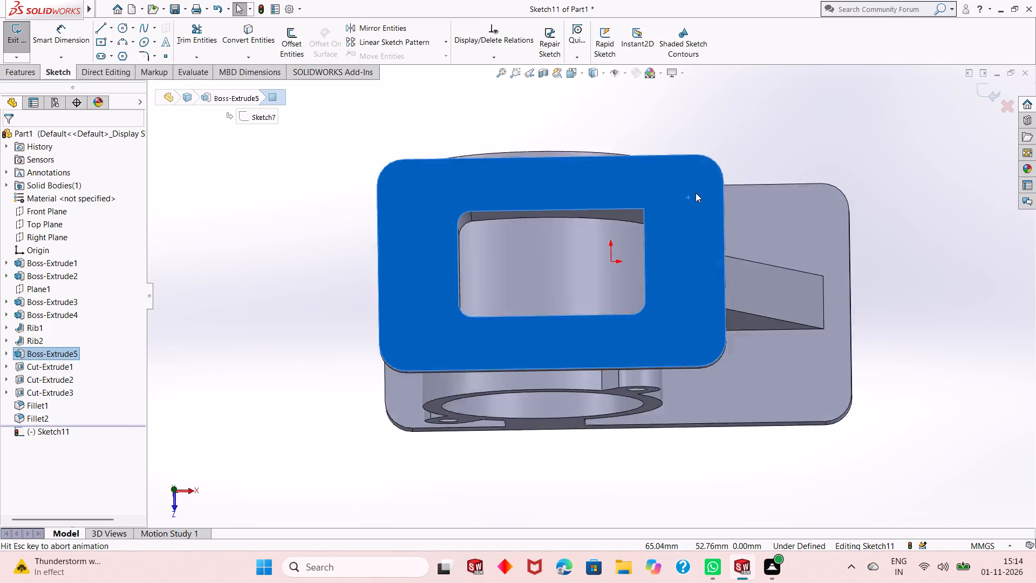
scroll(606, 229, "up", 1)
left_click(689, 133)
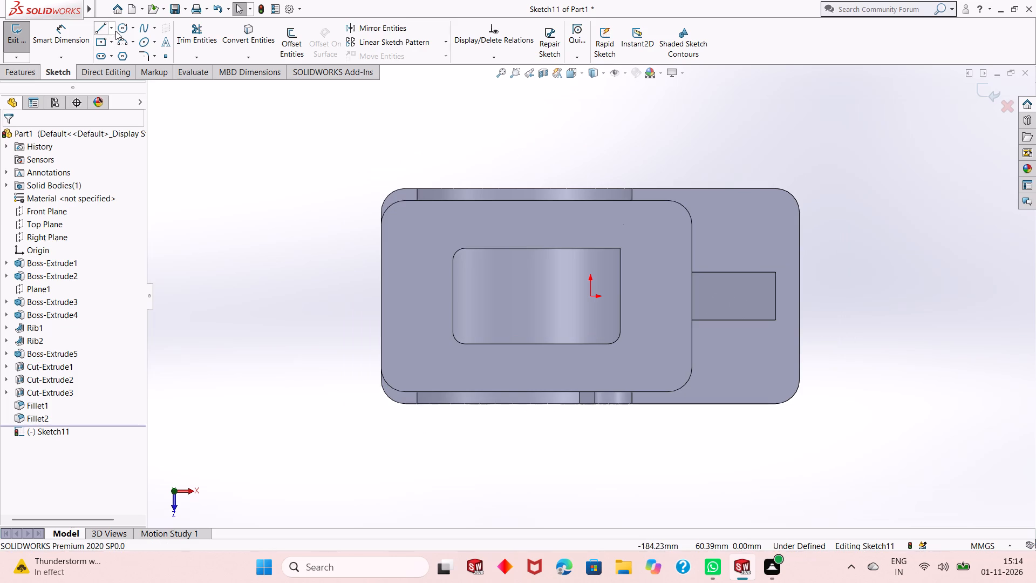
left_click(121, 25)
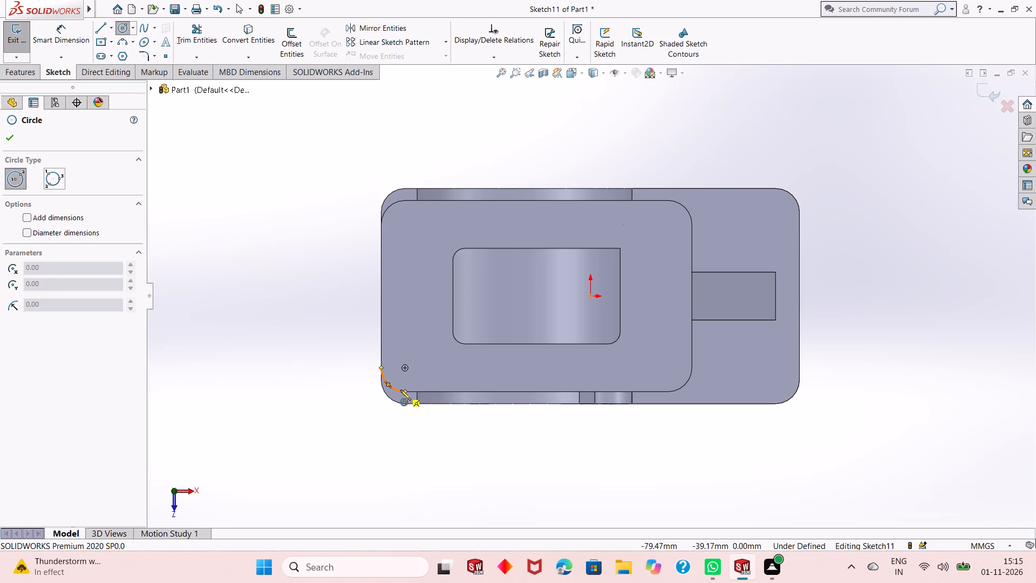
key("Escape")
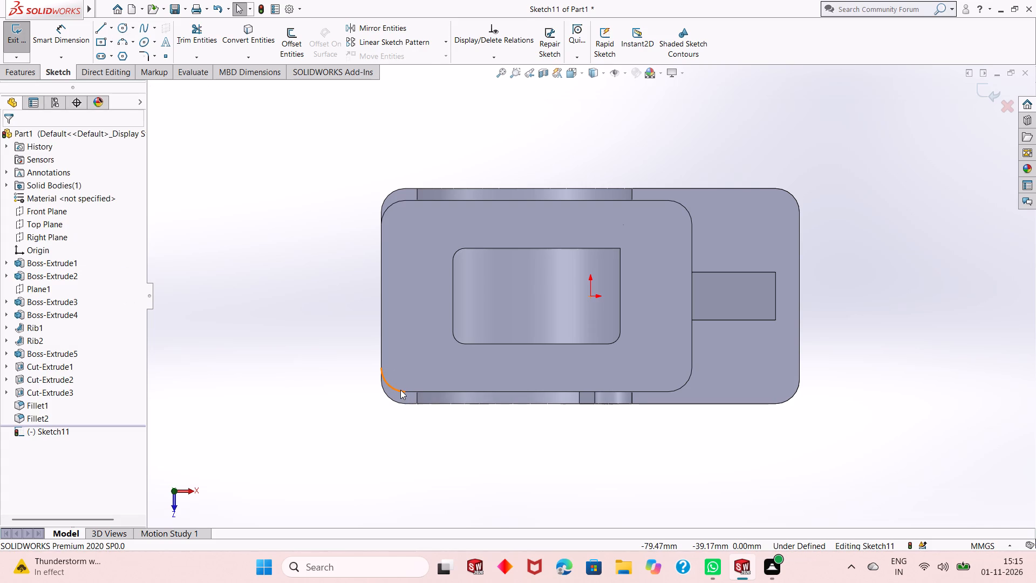
Undo the new sketch on the top plate and the 5 mm fillet on the rectangular opening's corners.
key("ctrl+z")
key("ctrl+z")
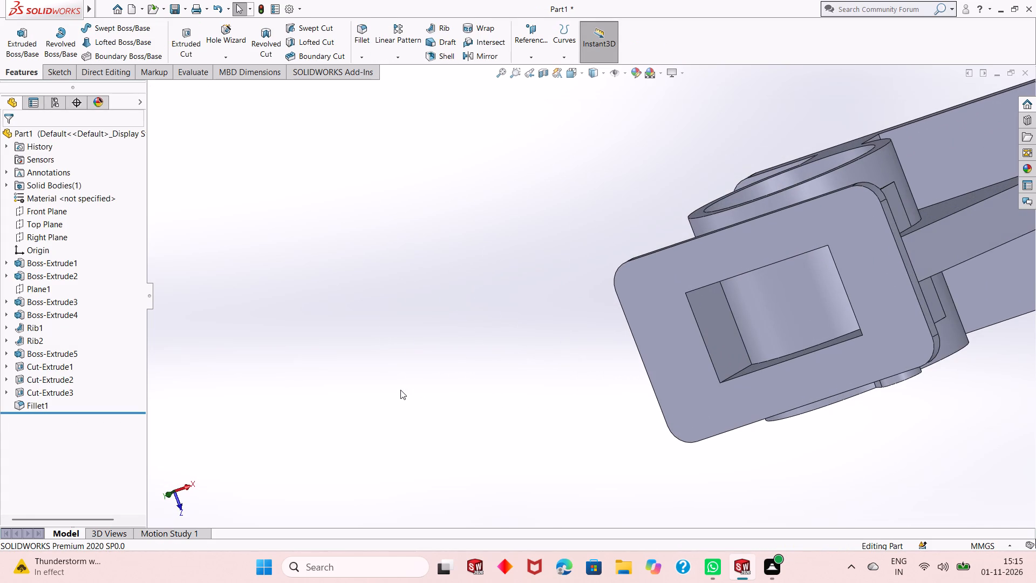
Open the top plate's 130 by 80 mm rectangle sketch for editing and view it face-on.
scroll(377, 378, "up", 2)
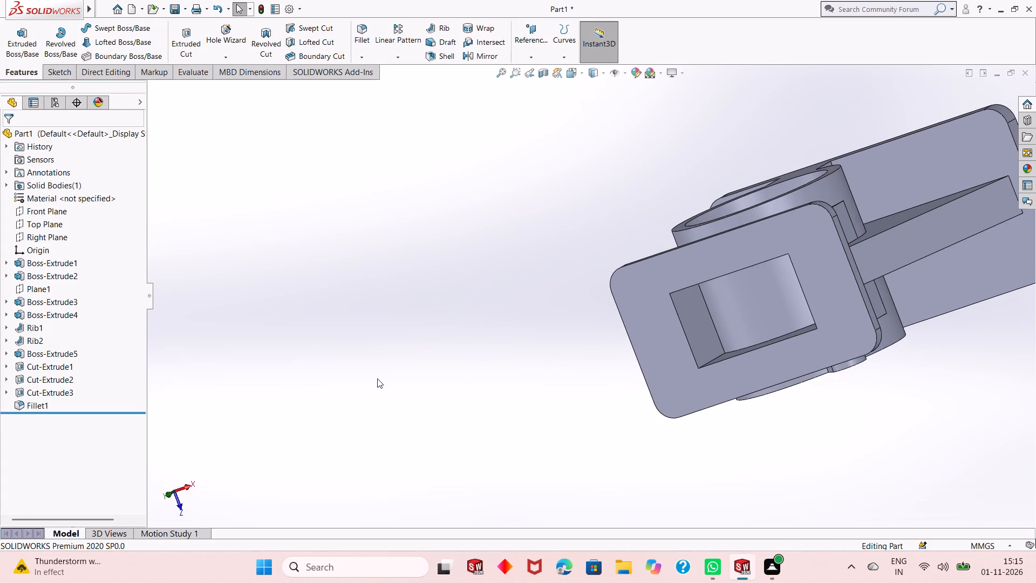
scroll(316, 286, "up", 2)
scroll(467, 407, "up", 1)
scroll(725, 336, "down", 2)
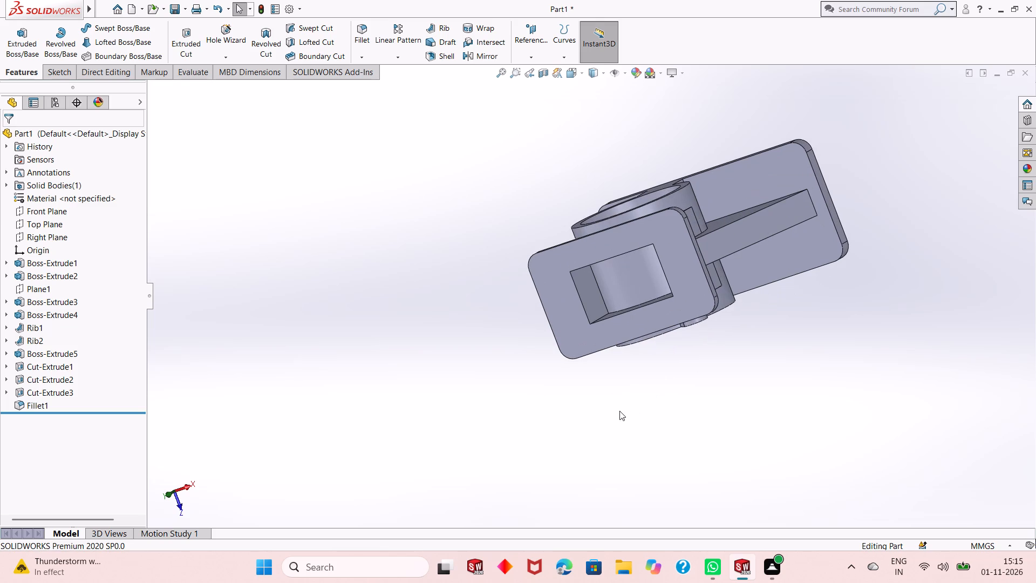
middle_click_drag(621, 412, 606, 310)
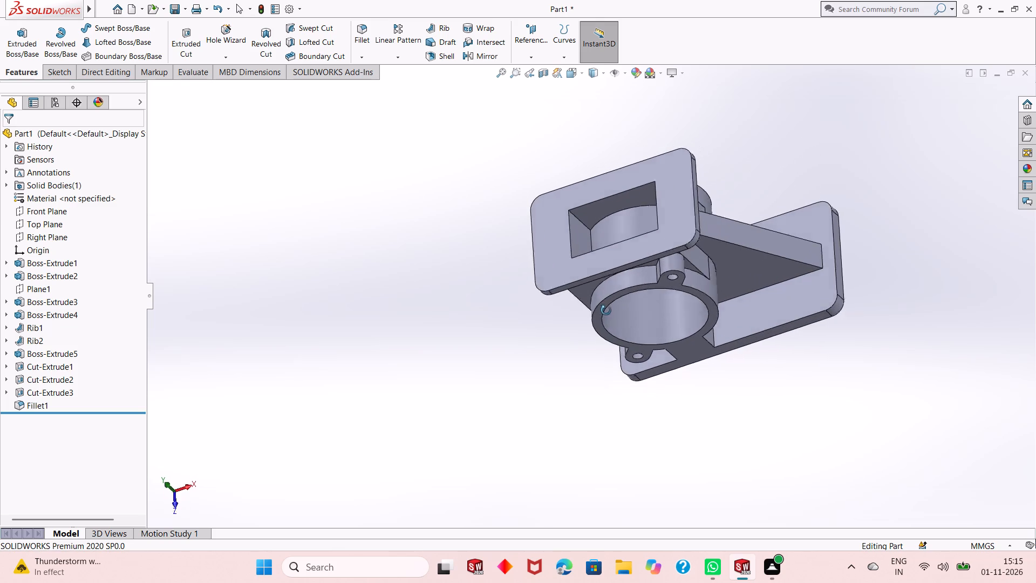
middle_click_drag(606, 310, 605, 313)
middle_click_drag(581, 249, 604, 326)
scroll(605, 281, "down", 3)
scroll(618, 302, "up", 1)
middle_click_drag(618, 303, 635, 296)
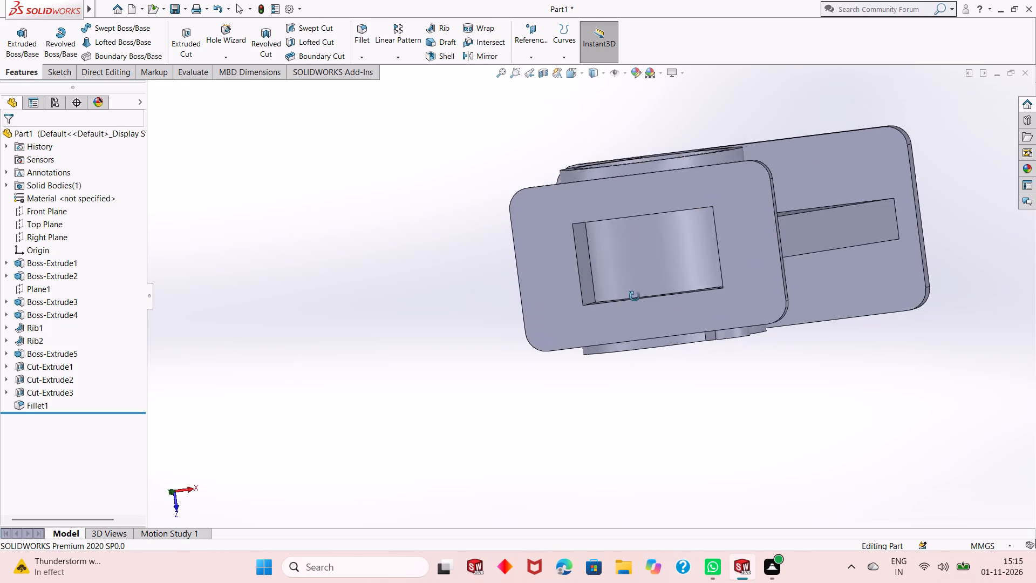
middle_click_drag(635, 296, 646, 266)
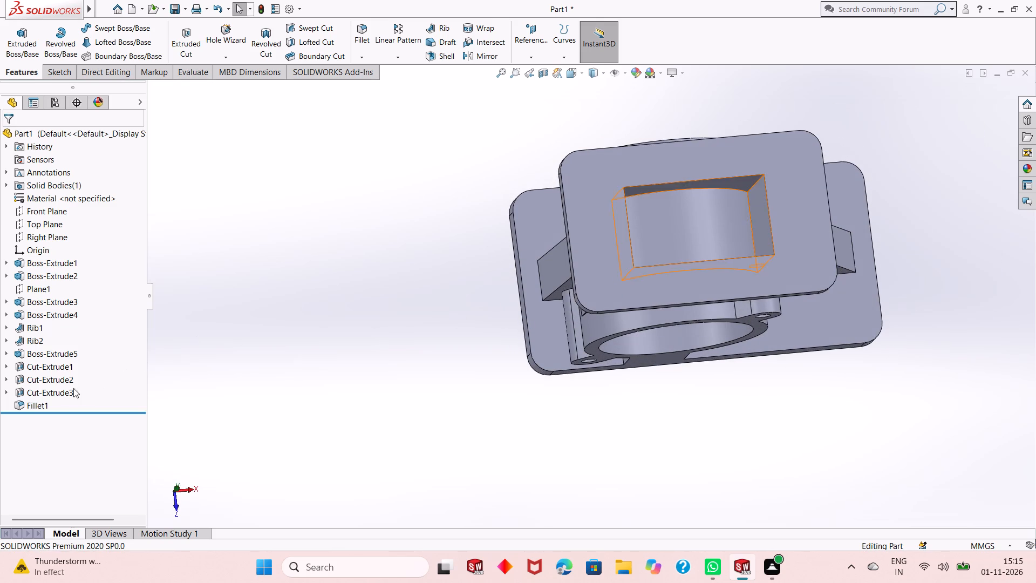
left_click(58, 353)
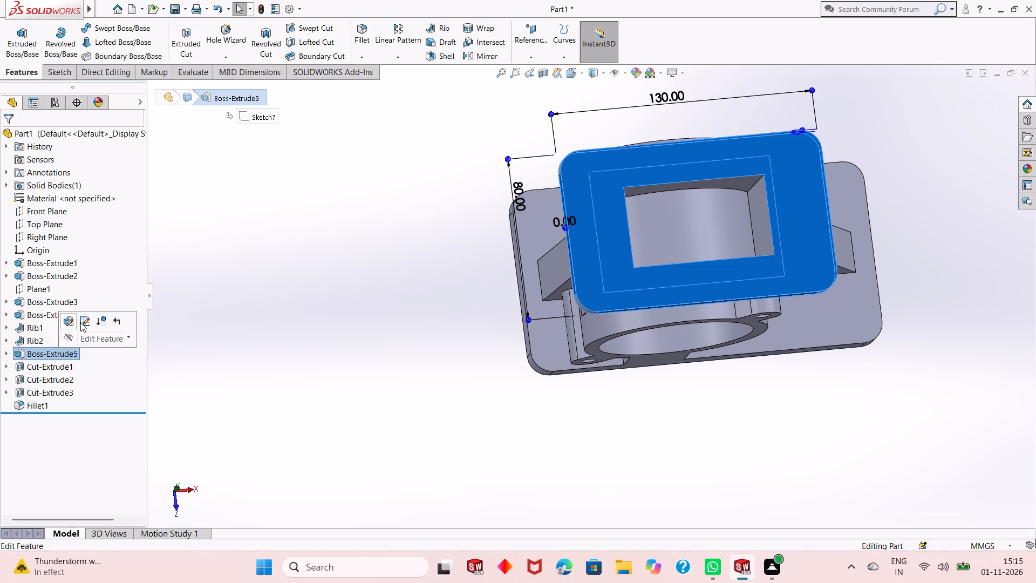
left_click(81, 322)
key("ctrl+8")
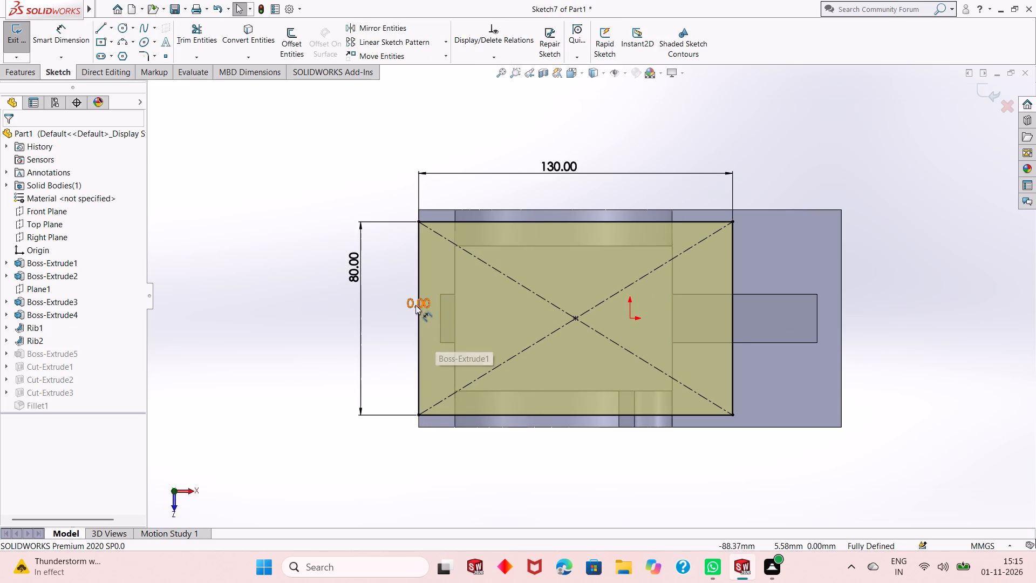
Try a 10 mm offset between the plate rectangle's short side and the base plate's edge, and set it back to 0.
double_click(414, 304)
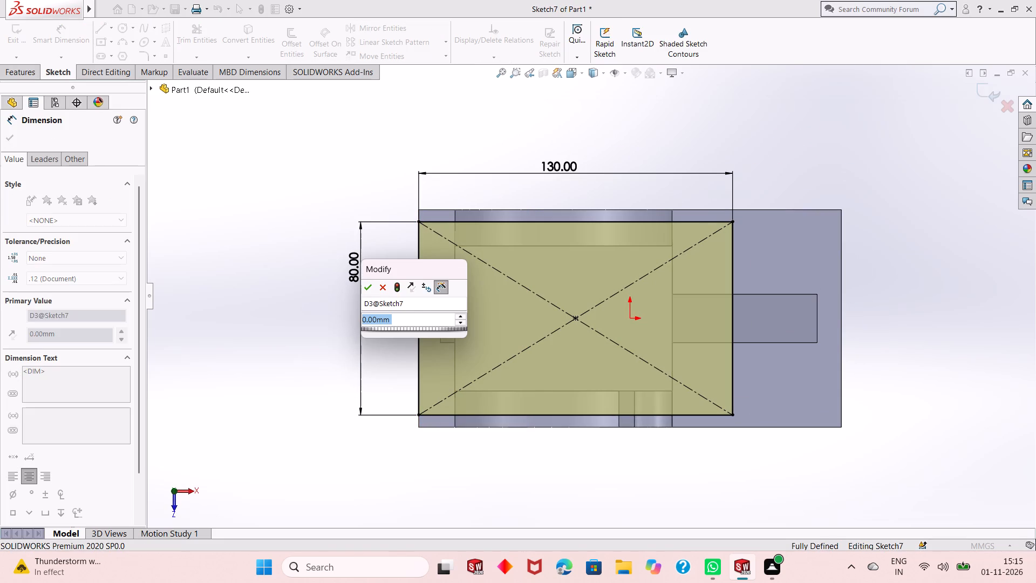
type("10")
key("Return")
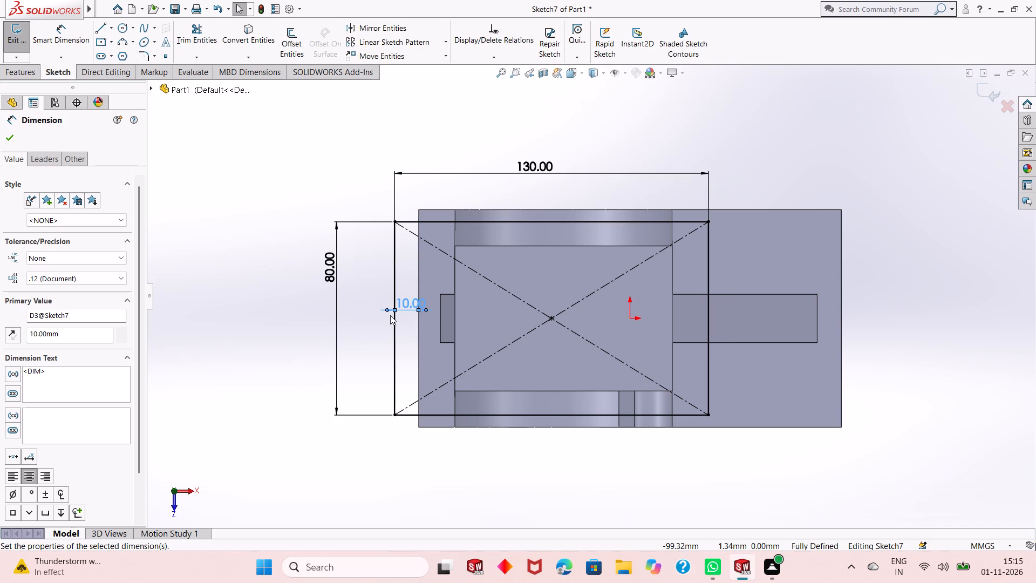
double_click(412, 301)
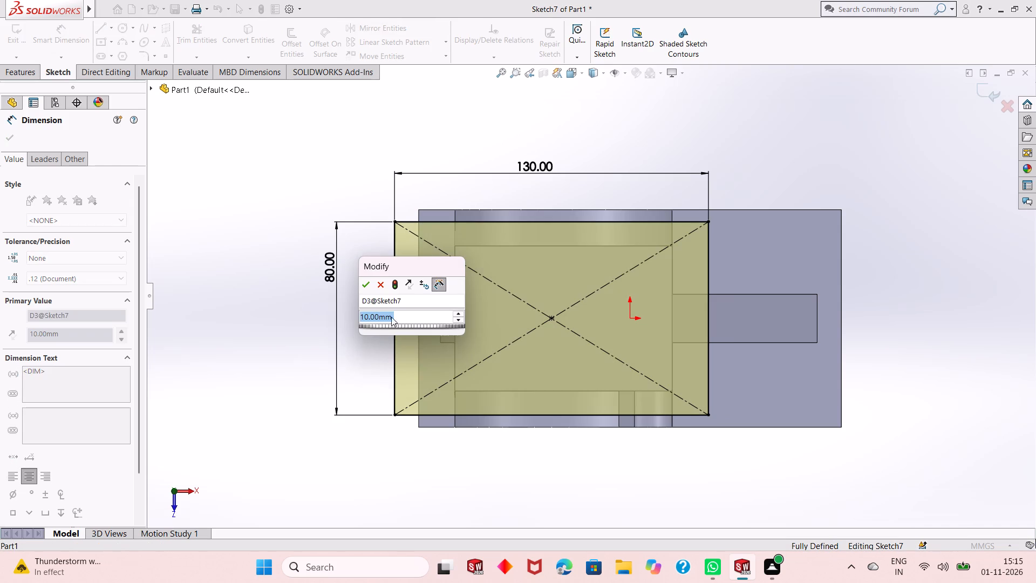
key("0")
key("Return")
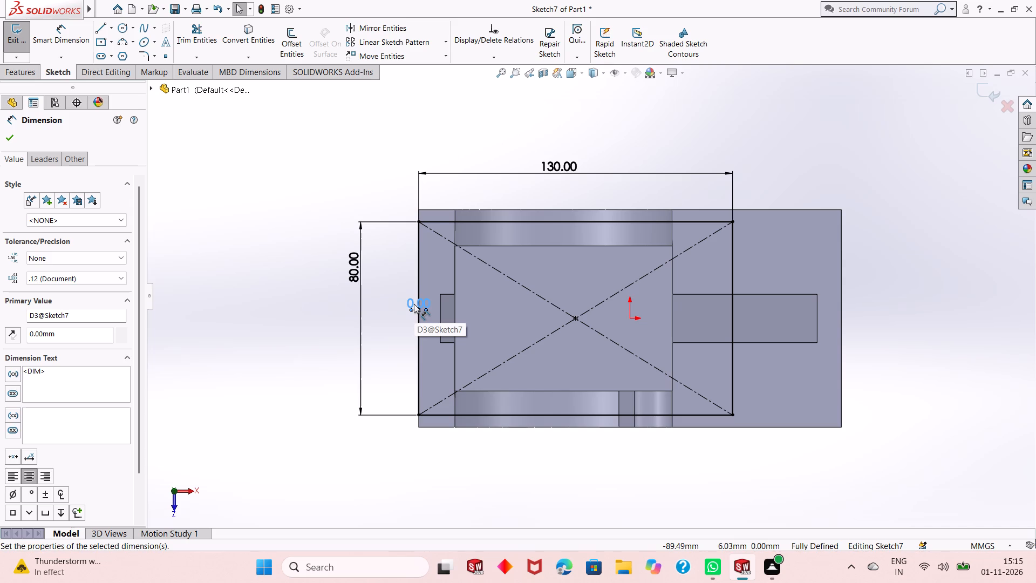
Delete the zero offset dimension and move the plate rectangle about 5 mm inward from the base plate's short edge.
right_click(414, 304)
left_click(431, 427)
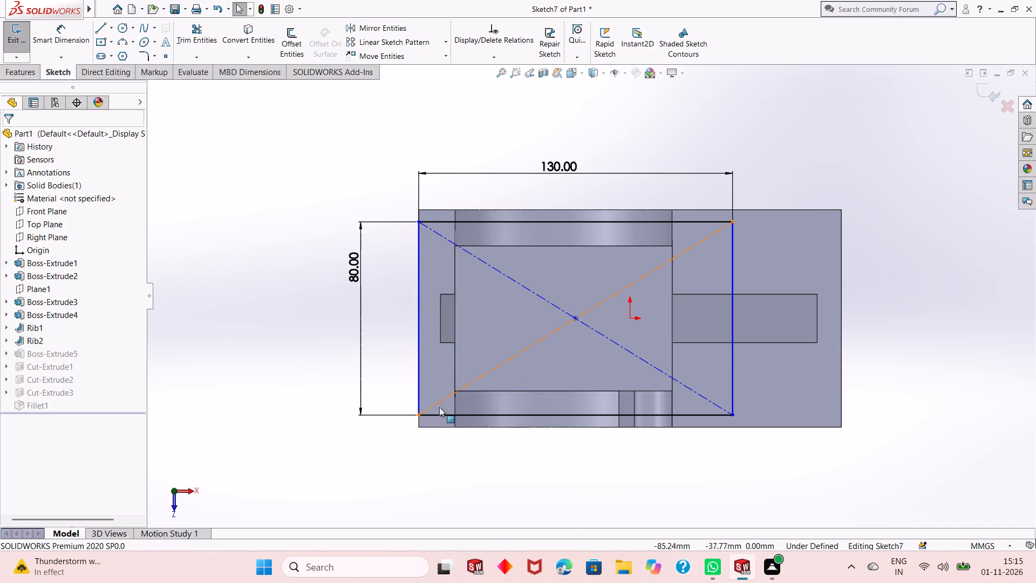
left_click_drag(417, 345, 432, 345)
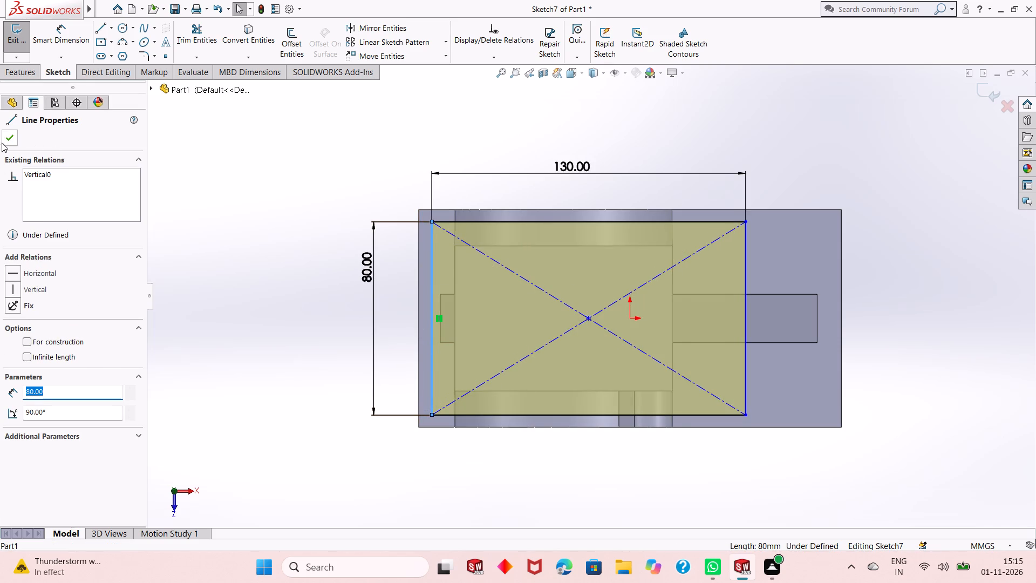
left_click(0, 143)
left_click(5, 135)
Dimension the plate rectangle's short side 5 mm from the base plate's parallel edge and exit the sketch.
left_click(46, 35)
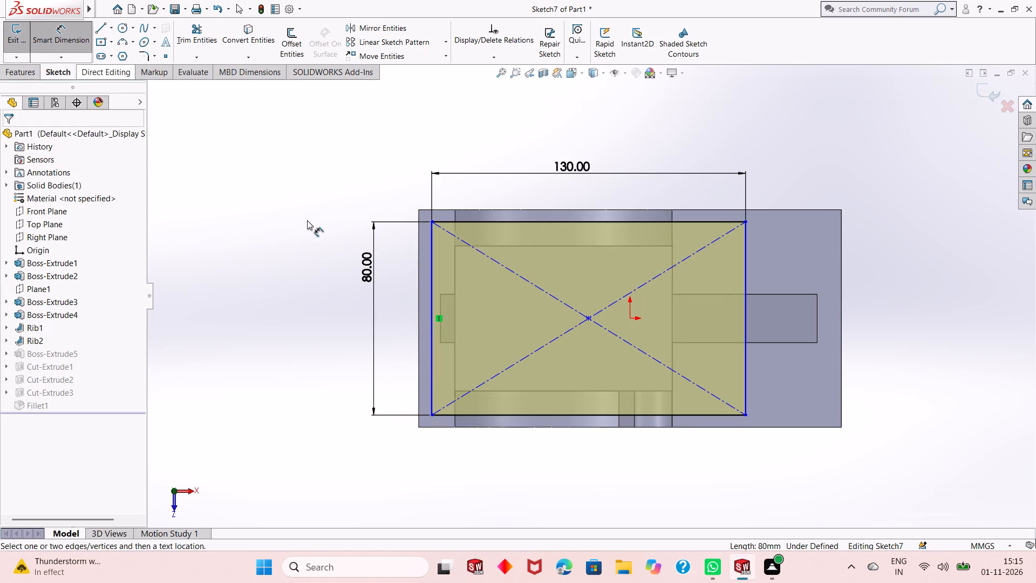
left_click(435, 347)
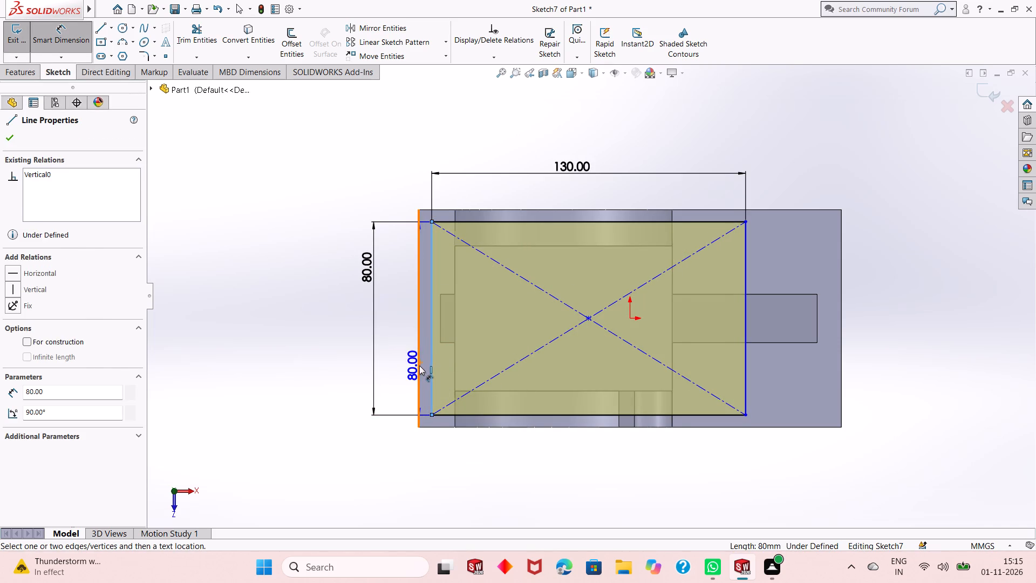
left_click(419, 365)
left_click(440, 456)
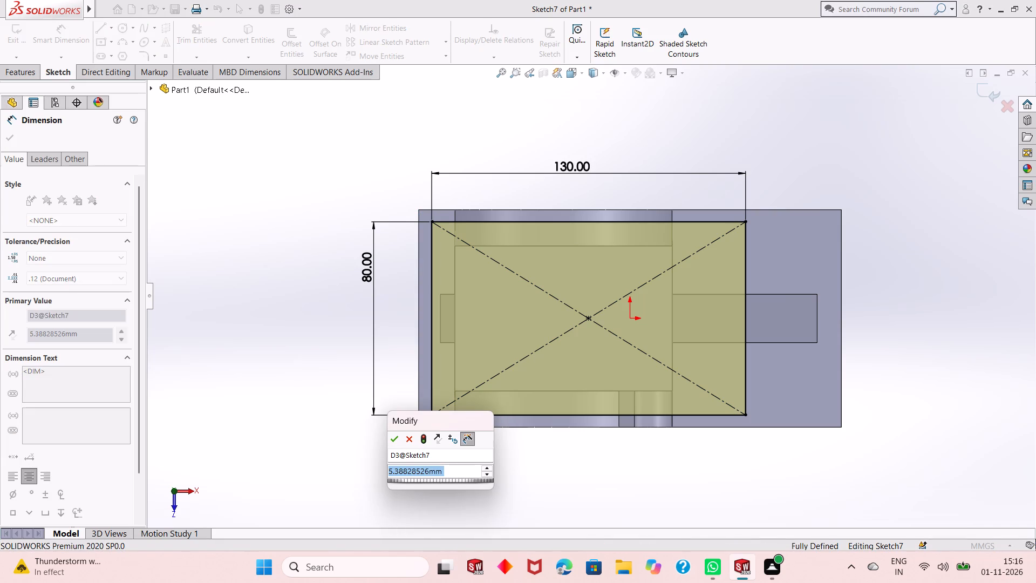
key("5")
key("Return")
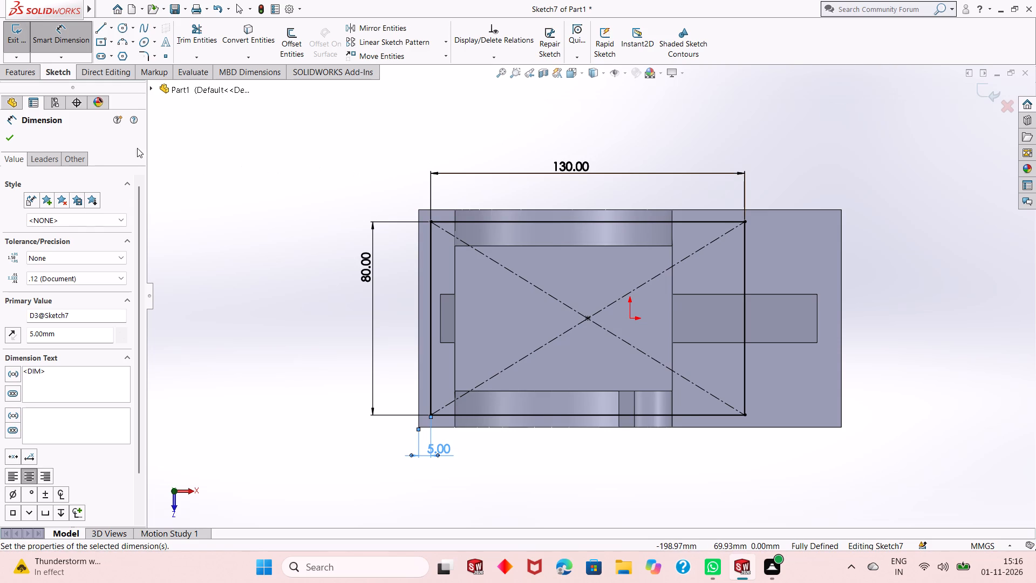
left_click(8, 145)
left_click(978, 92)
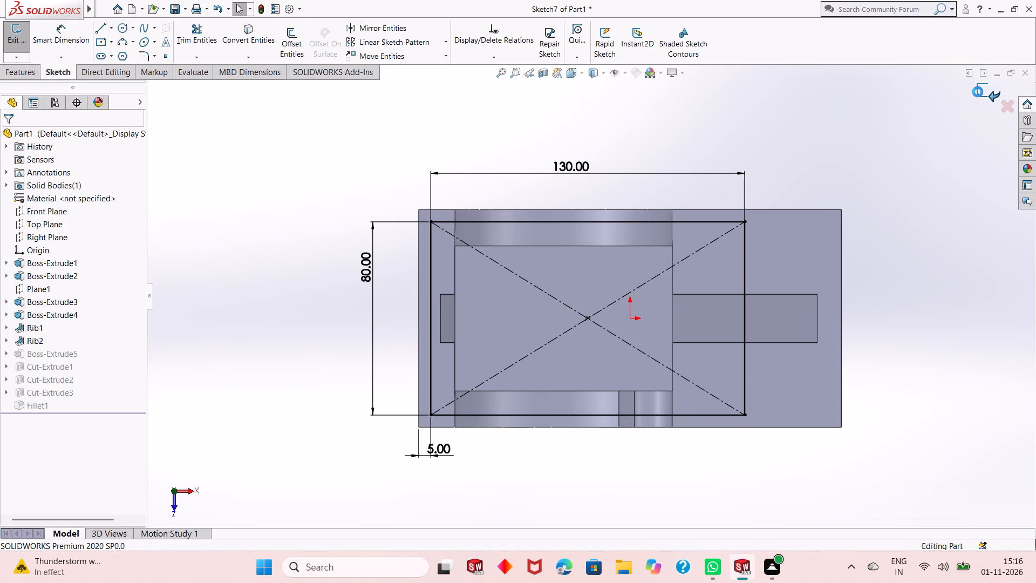
Delete the rectangular cut feature (Cut-Extrude3) from the top plate, keeping its sketch.
middle_click_drag(630, 314, 628, 295)
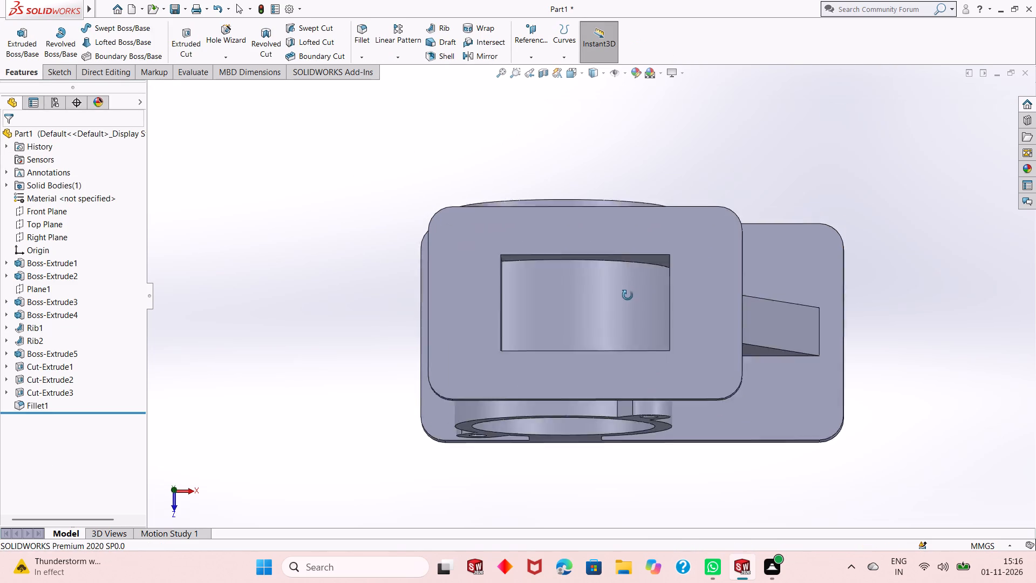
middle_click_drag(628, 295, 630, 200)
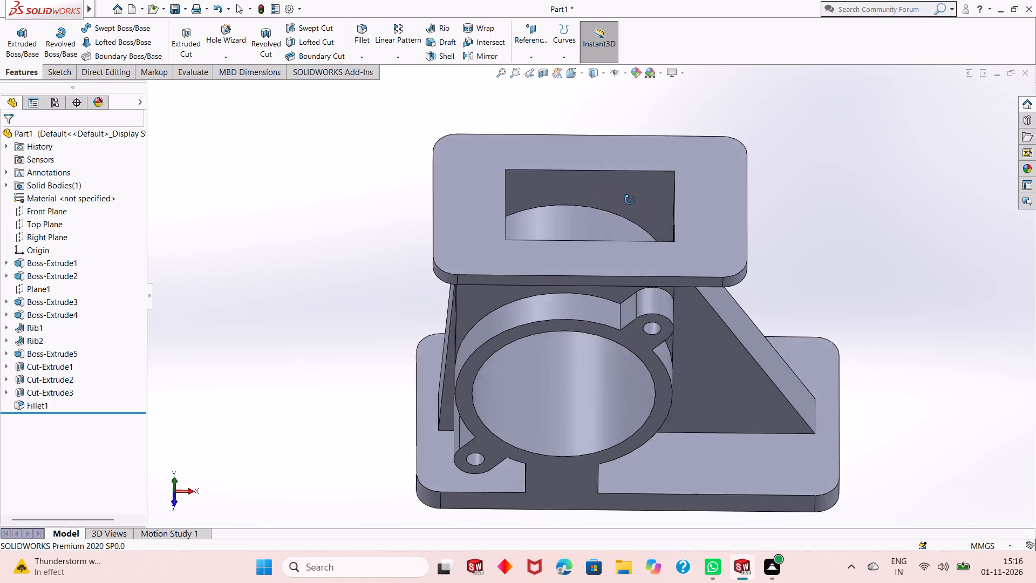
middle_click_drag(630, 200, 555, 269)
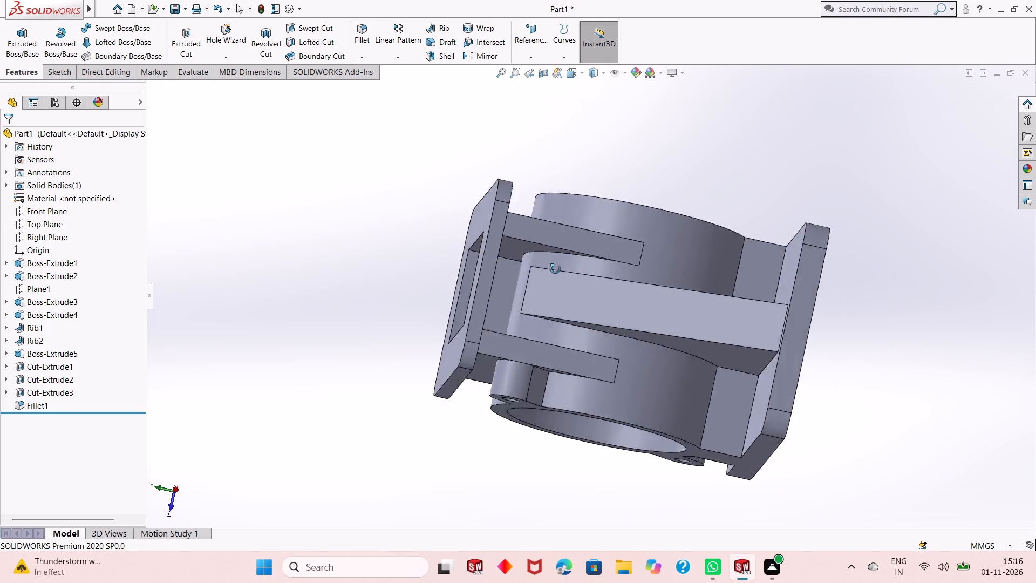
middle_click_drag(555, 269, 633, 259)
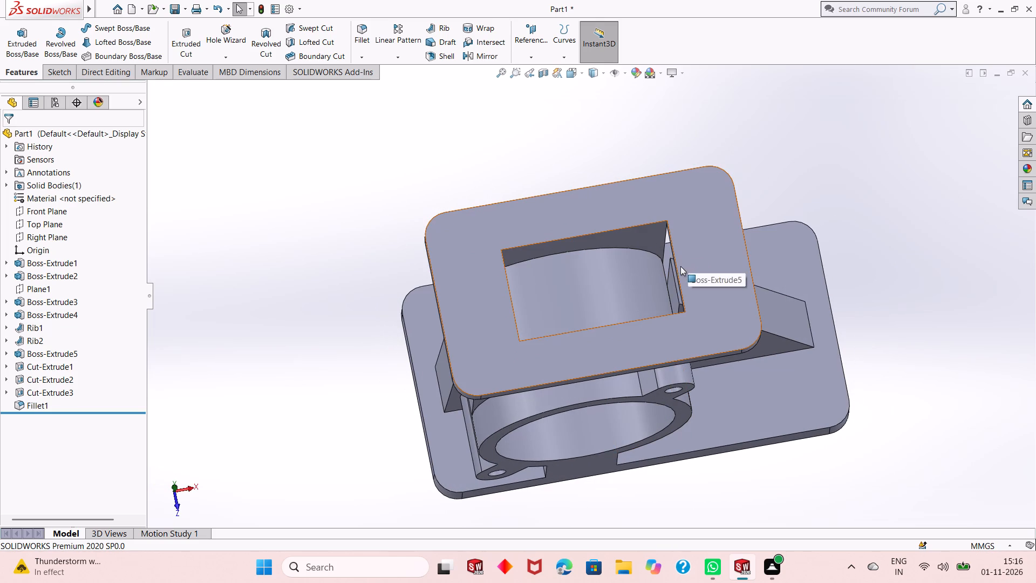
right_click(52, 388)
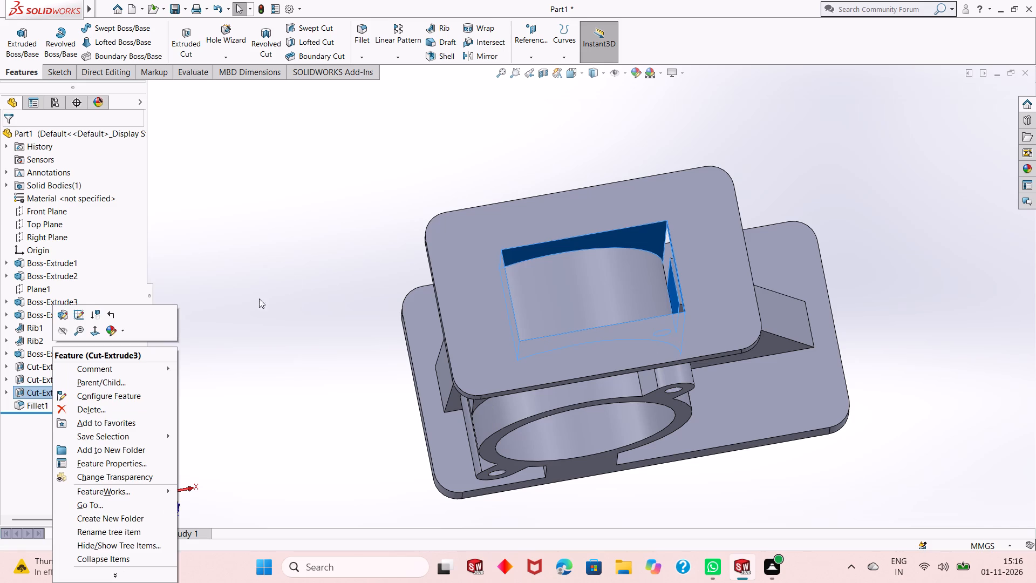
left_click(296, 273)
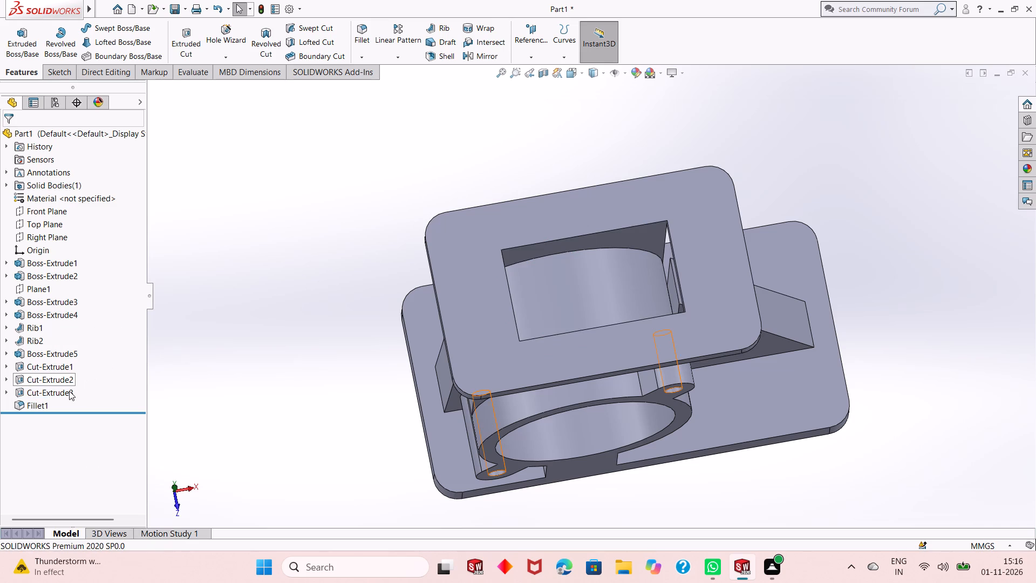
right_click(69, 392)
left_click(79, 409)
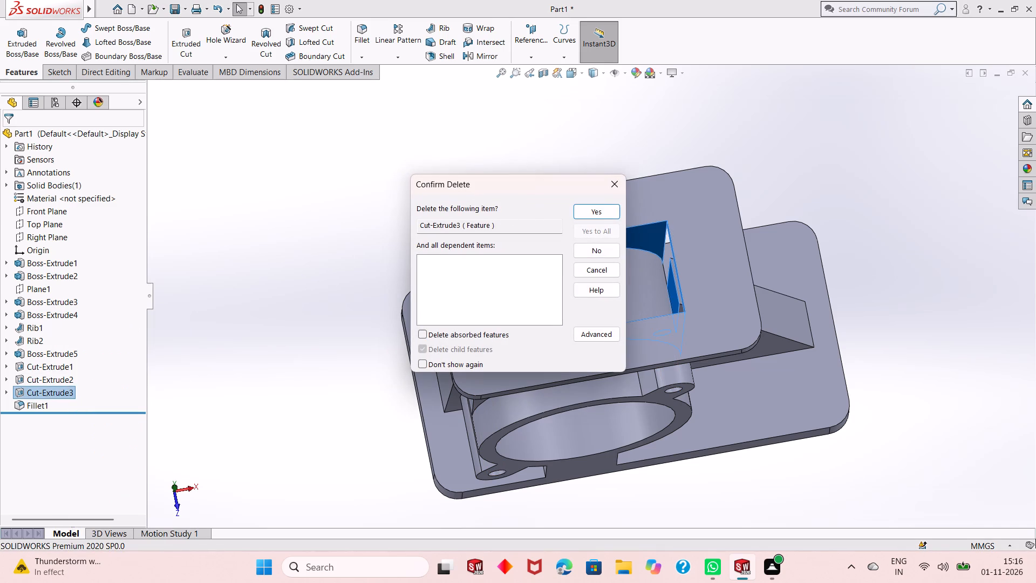
left_click(600, 215)
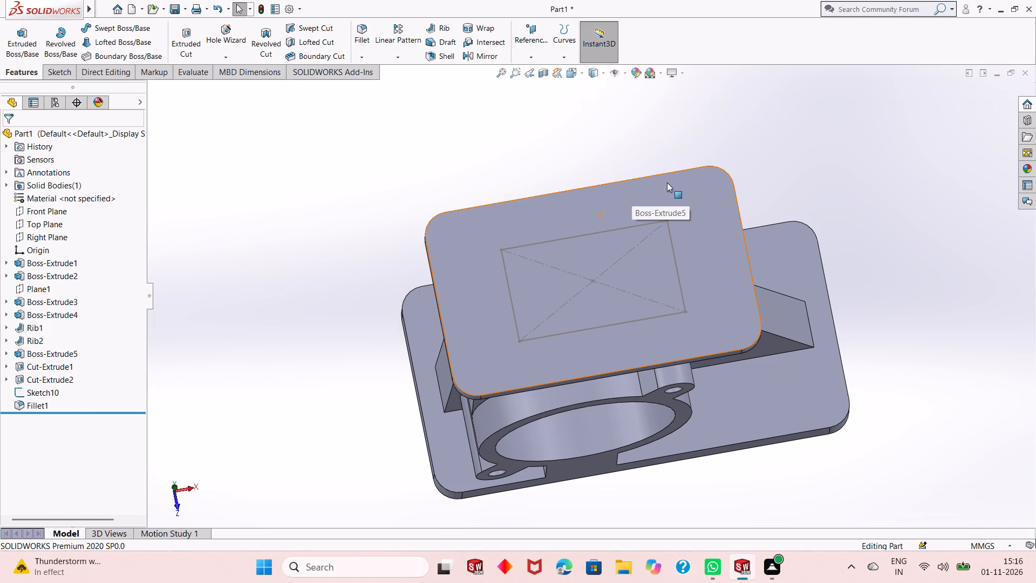
Edit the rectangular cut's sketch (Sketch10) and set the distance from the top plate's short edge to the rectangle's centre to 60 mm.
left_click(39, 396)
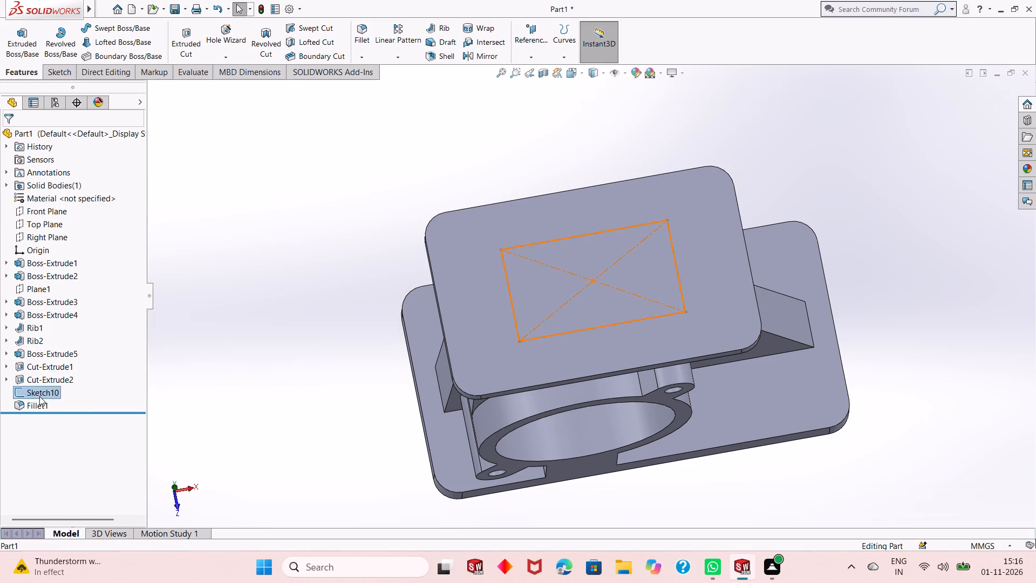
left_click(49, 363)
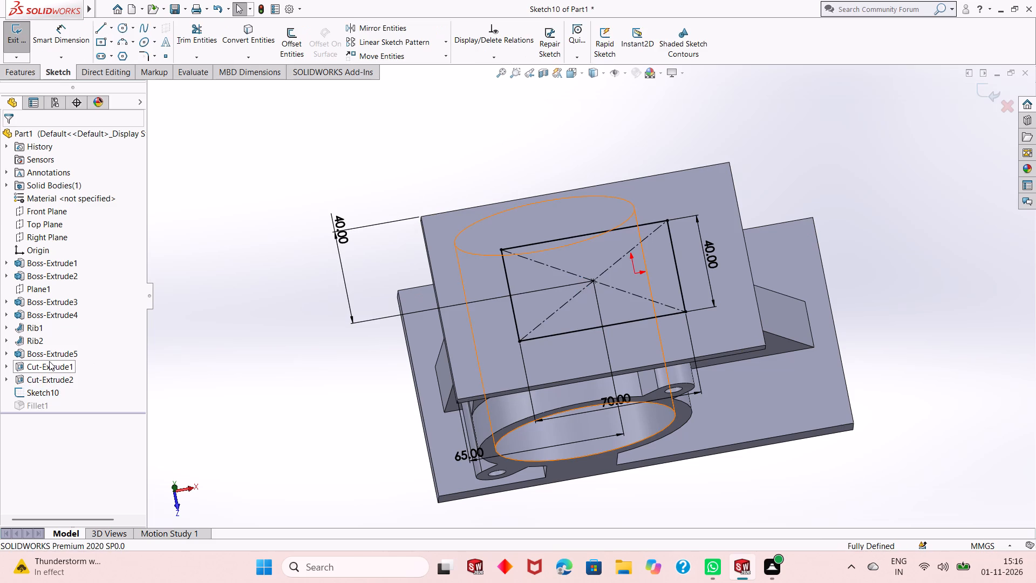
key("ctrl+8")
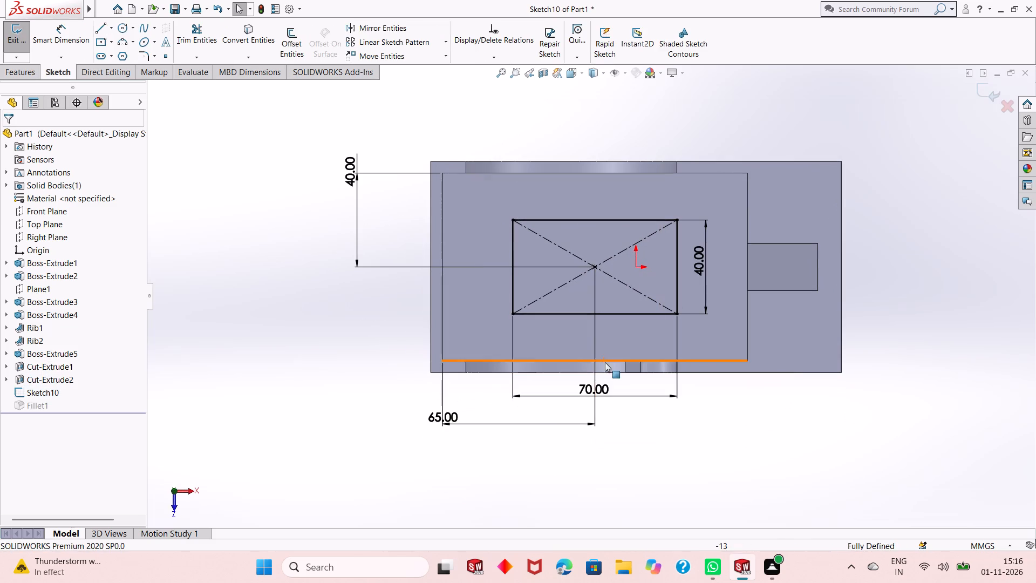
double_click(444, 424)
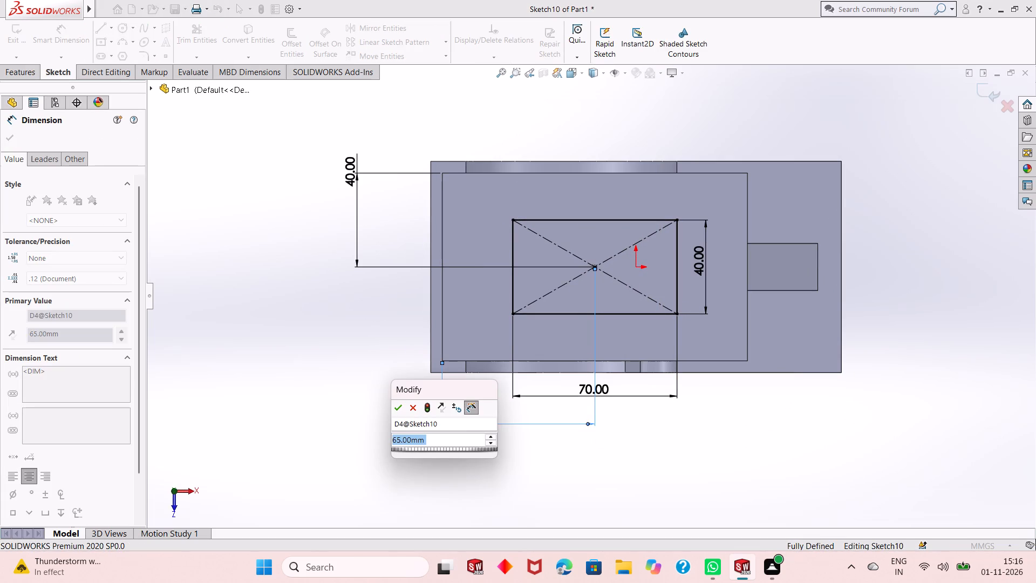
type("60")
key("Return")
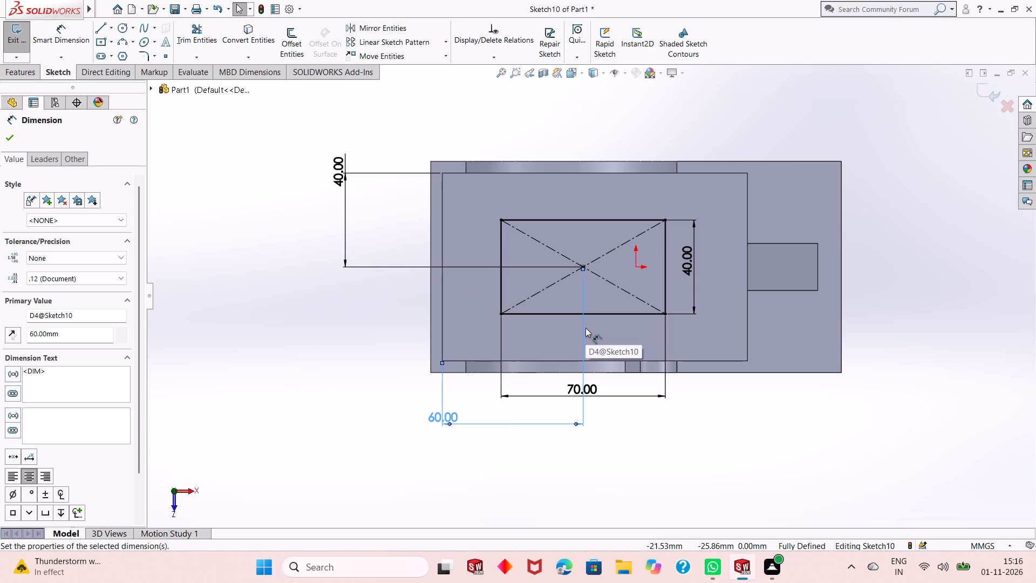
left_click(1, 139)
left_click(3, 139)
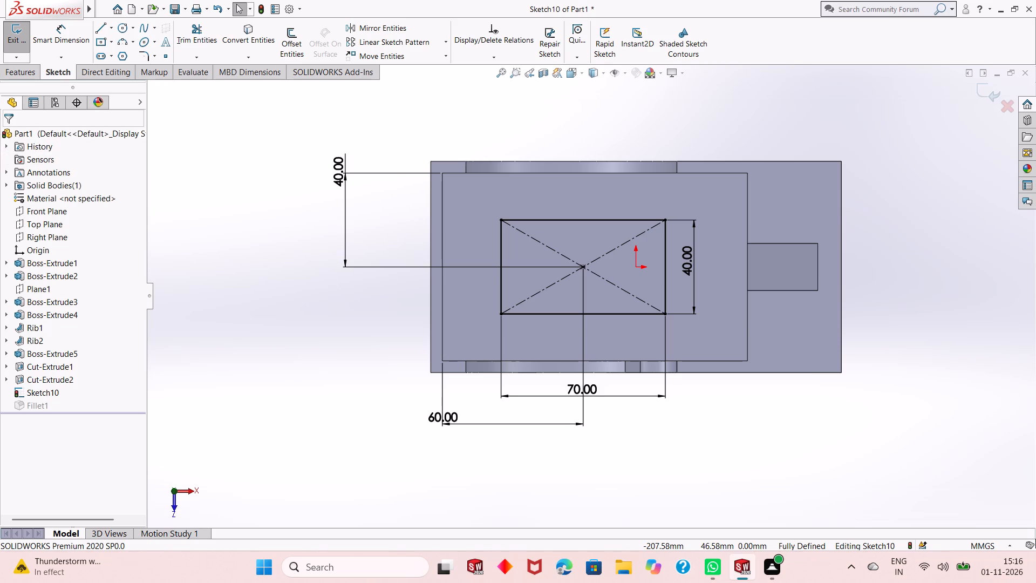
Extrude-cut the rectangle sketch through the top plate using Up To Surface, ending at the cylinder's outer curved face.
left_click(29, 77)
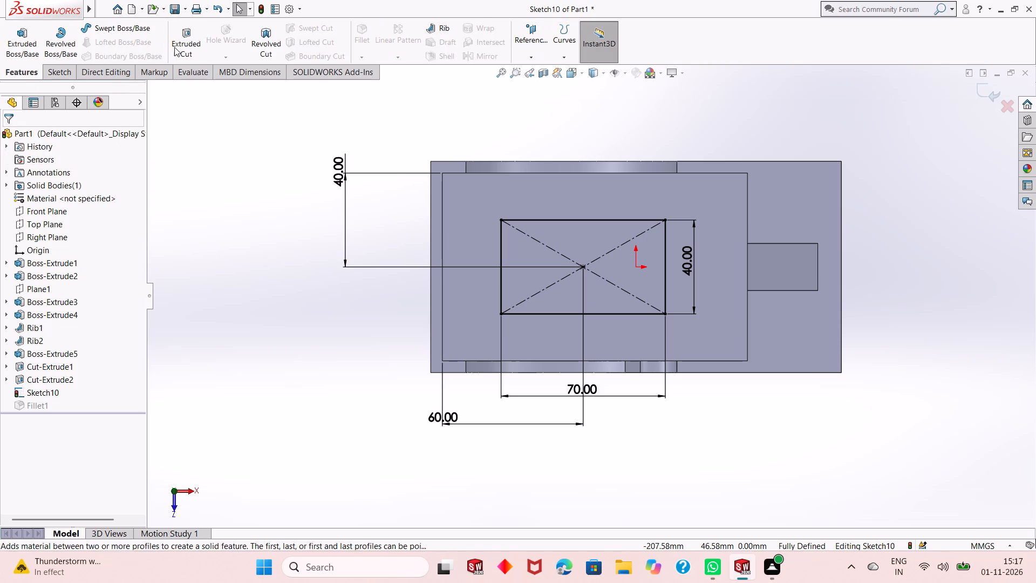
left_click(178, 47)
middle_click_drag(282, 292, 273, 239)
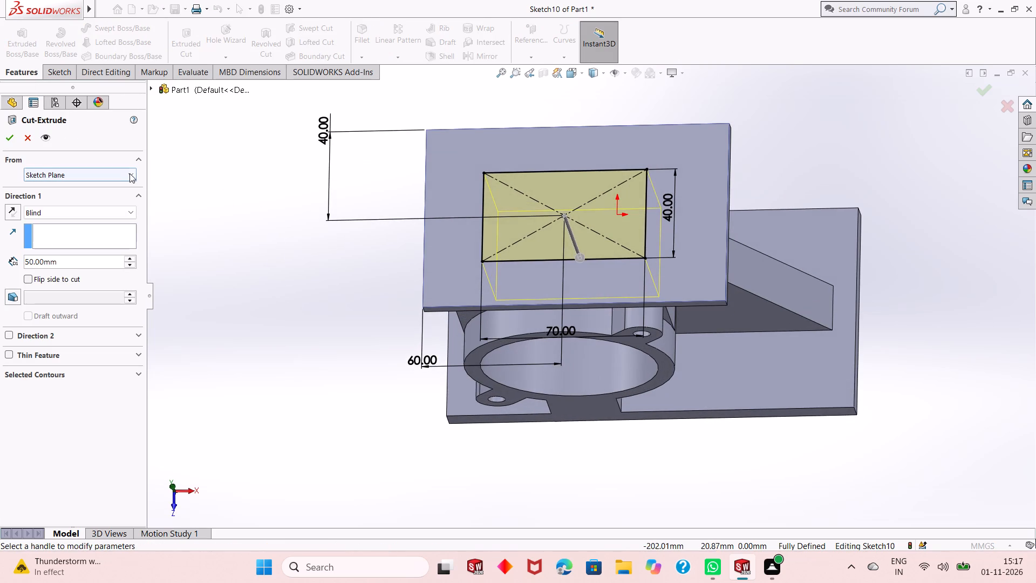
middle_click_drag(171, 209, 169, 46)
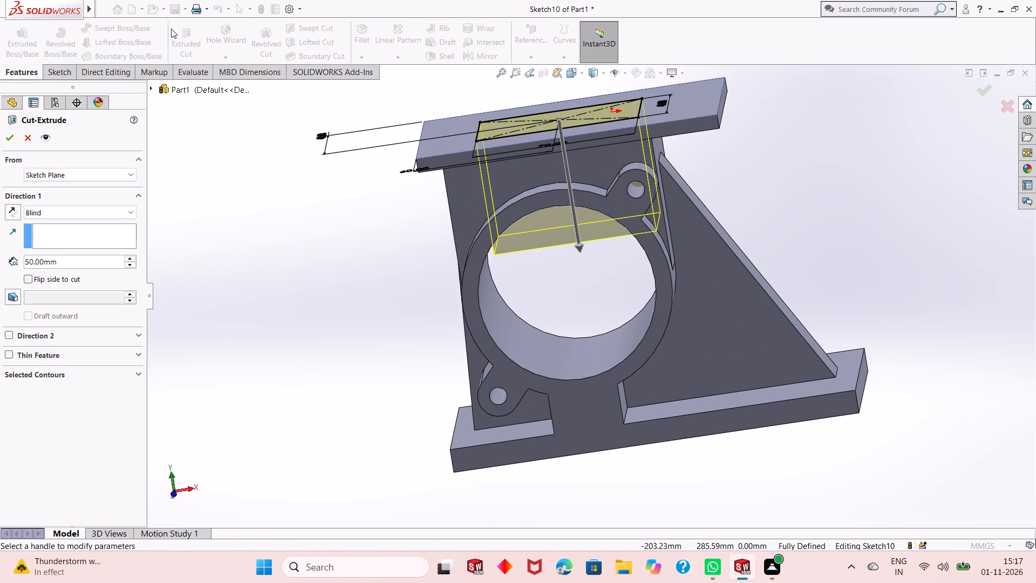
middle_click_drag(265, 179, 269, 272)
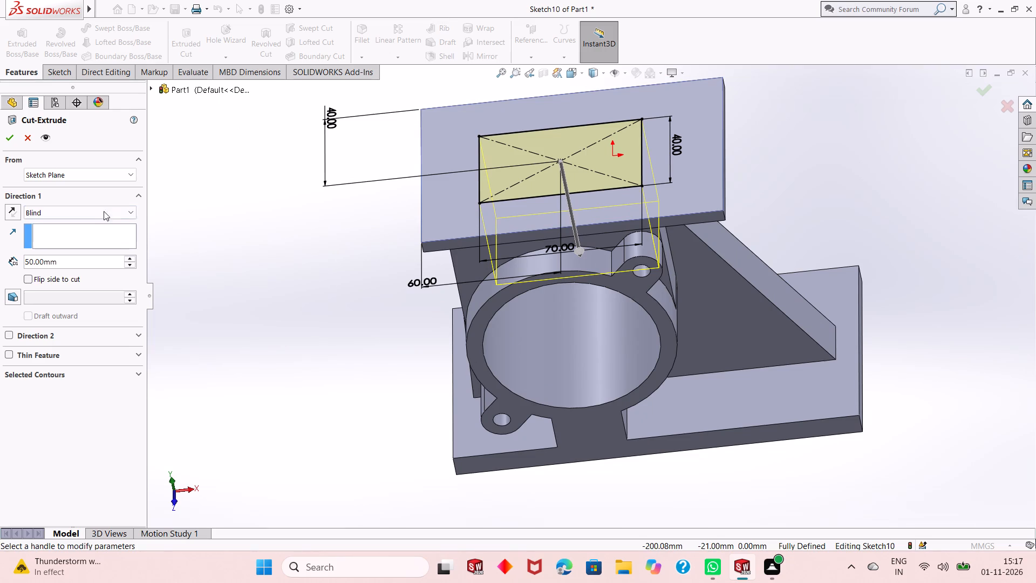
left_click(103, 214)
left_click(106, 273)
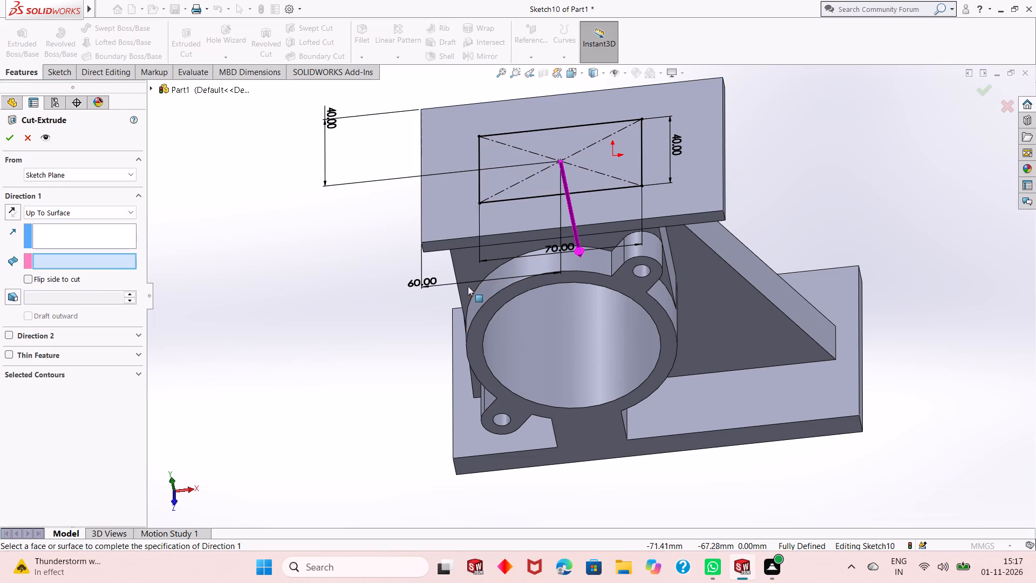
left_click(578, 257)
left_click(589, 263)
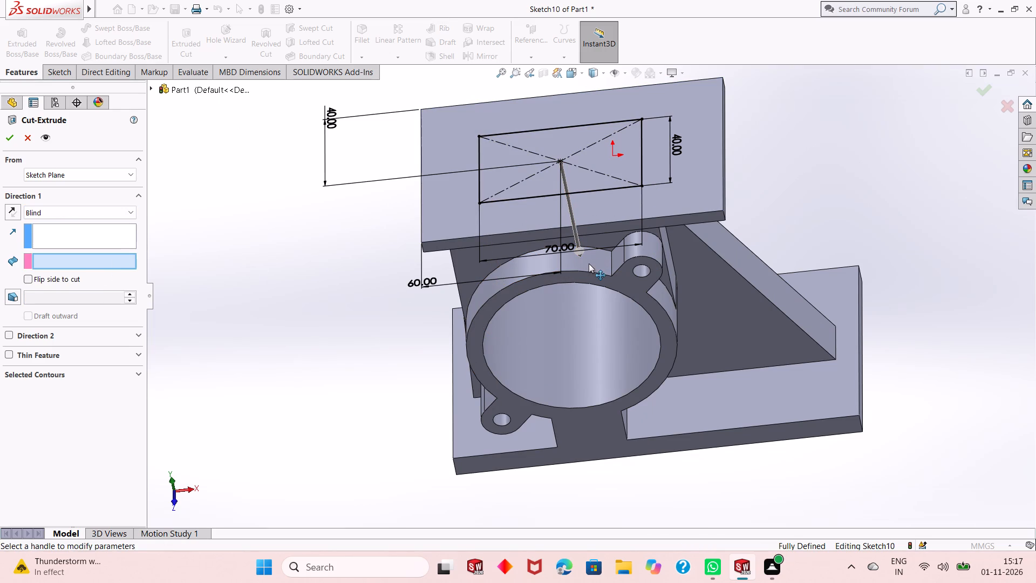
middle_click_drag(455, 294, 444, 182)
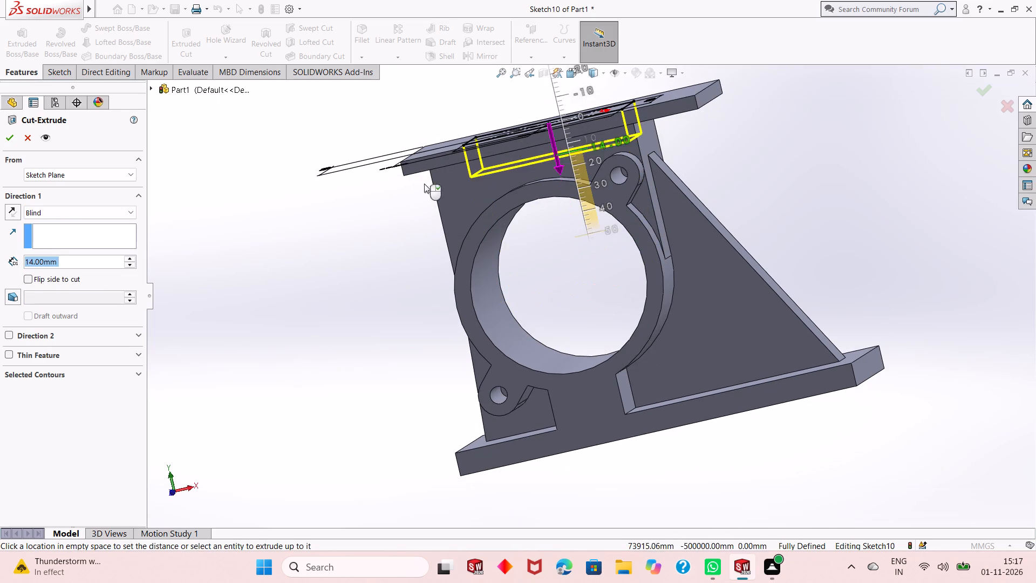
left_click(105, 213)
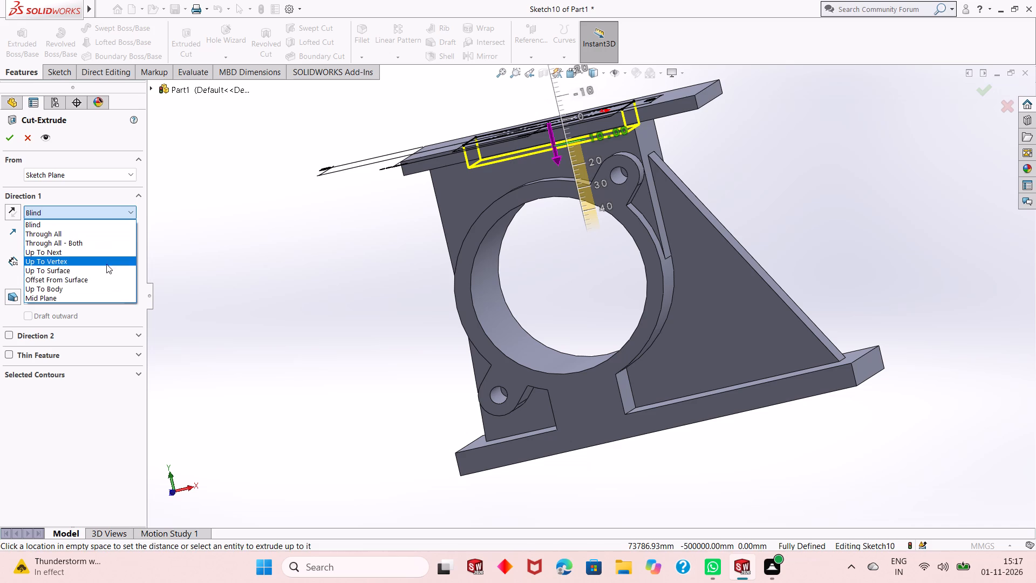
left_click(105, 268)
middle_click_drag(489, 211, 490, 257)
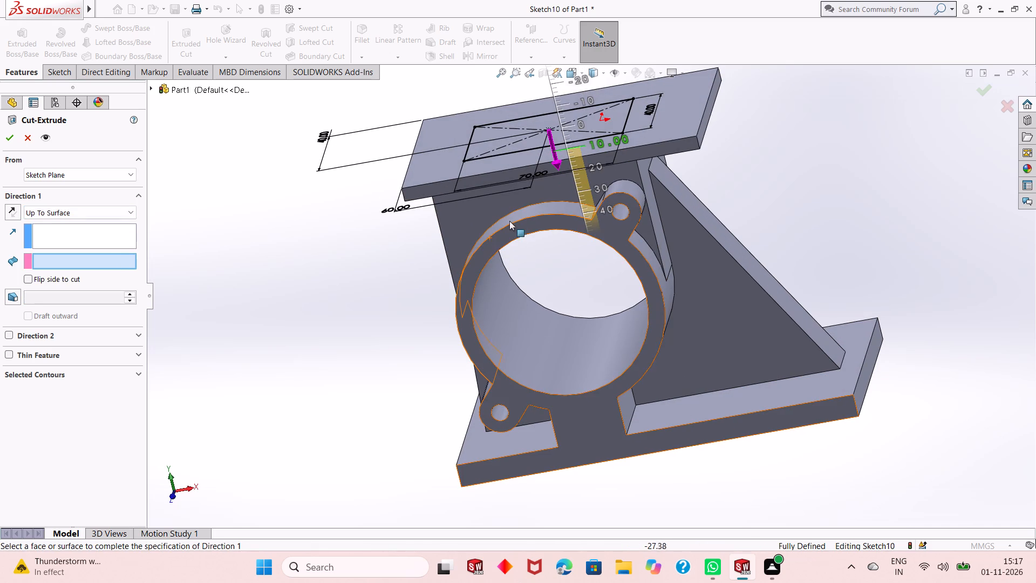
left_click(519, 216)
left_click(8, 133)
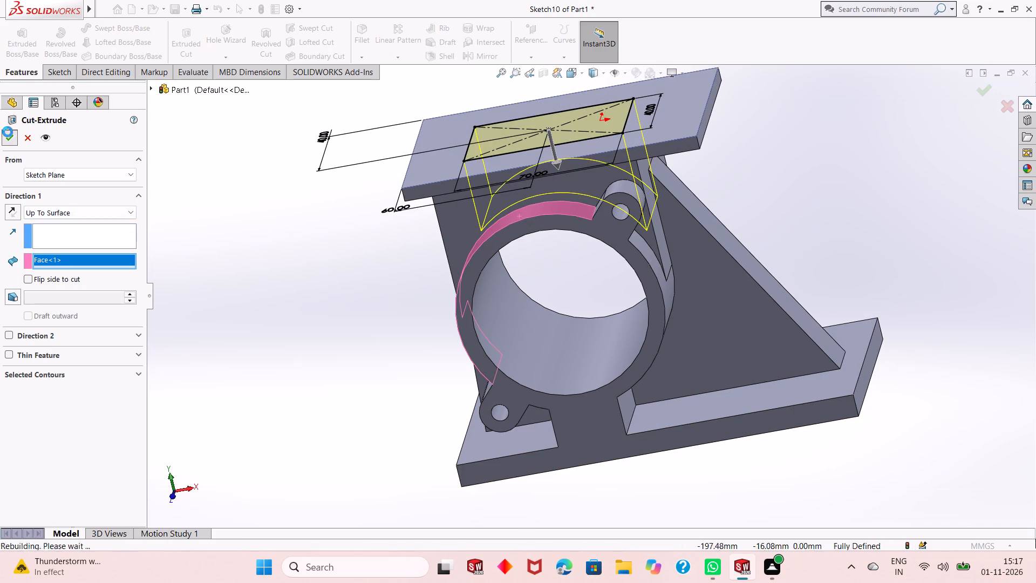
middle_click_drag(336, 269, 331, 281)
left_click(332, 283)
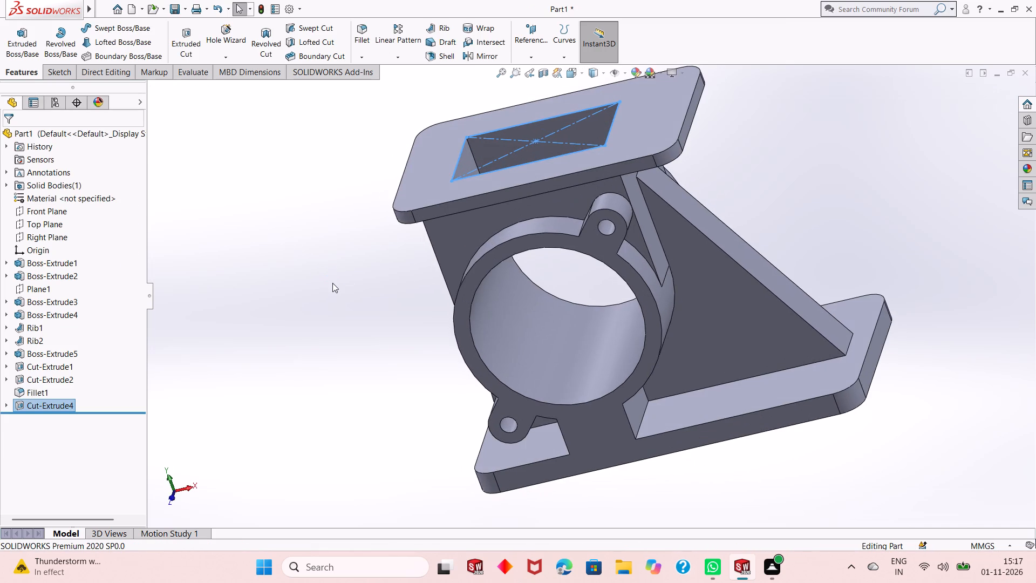
Fillet the four inner corner edges of the rectangular cut with a symmetric 5 mm radius.
middle_click_drag(388, 247, 407, 252)
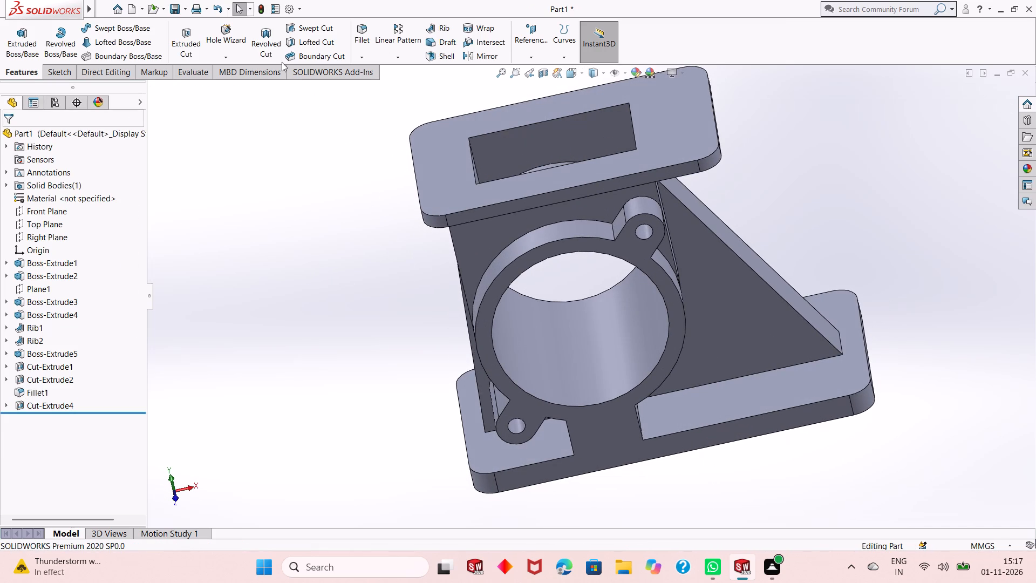
left_click(362, 42)
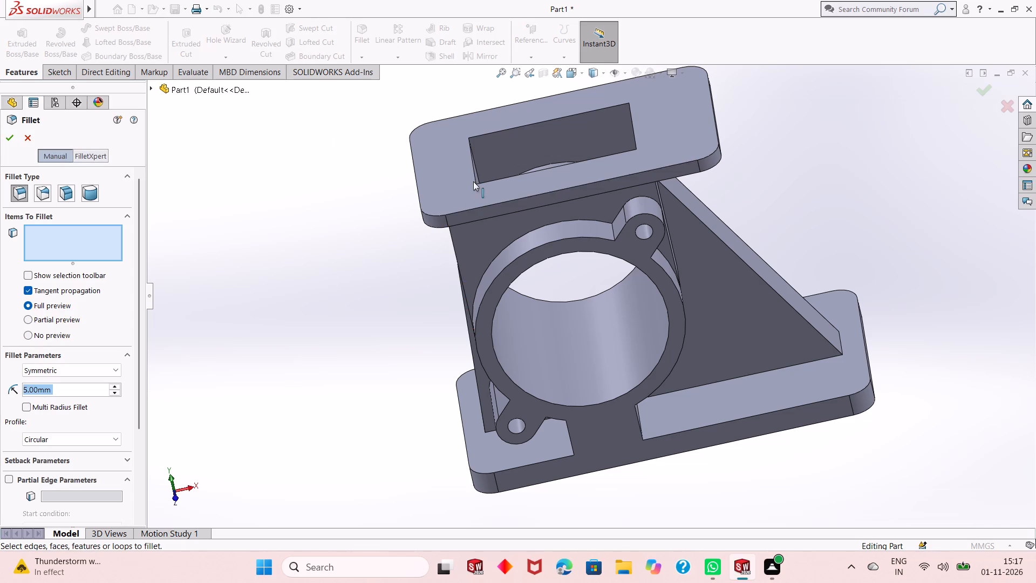
middle_click_drag(471, 141, 462, 168)
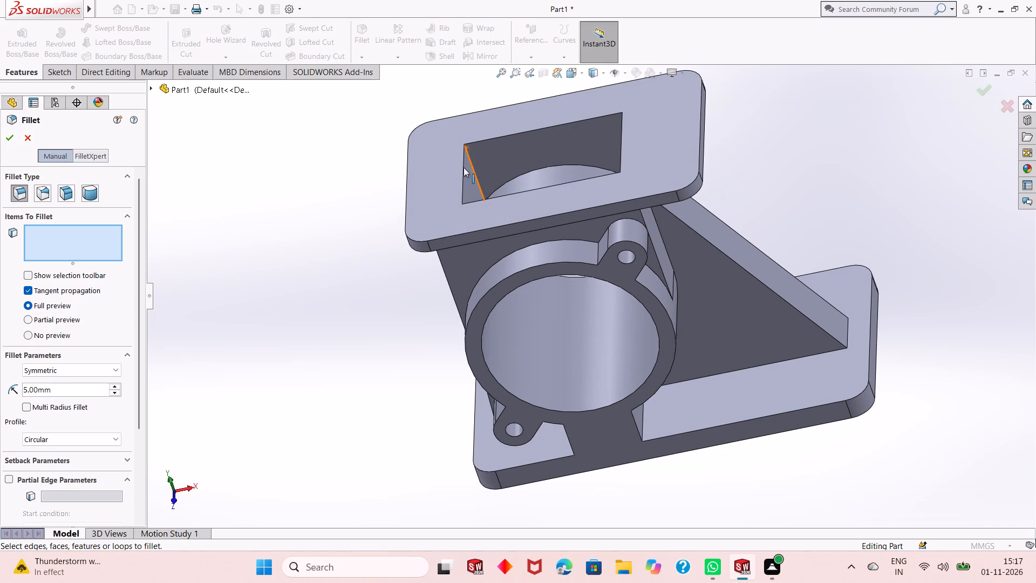
left_click(468, 159)
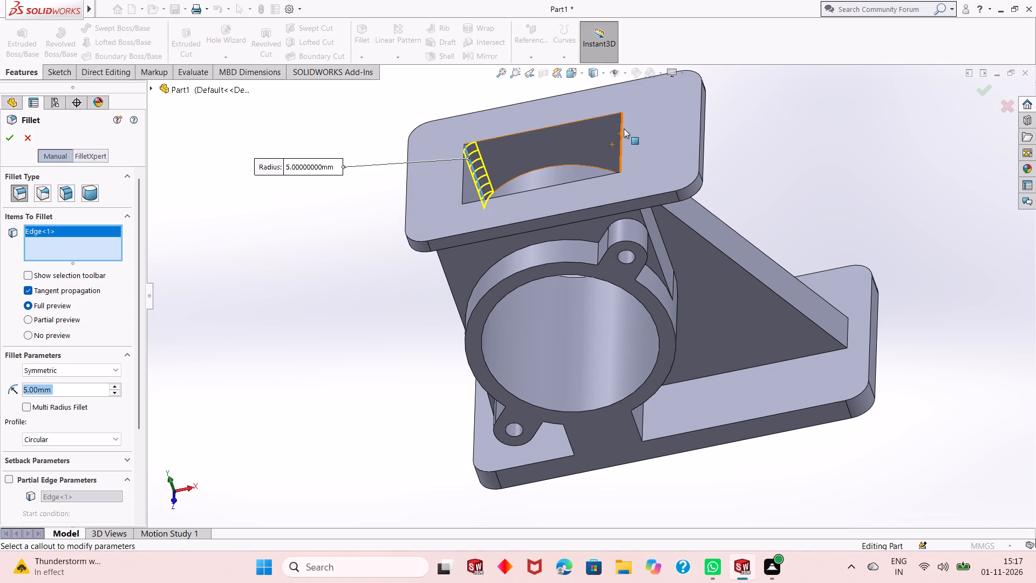
middle_click_drag(625, 138, 657, 131)
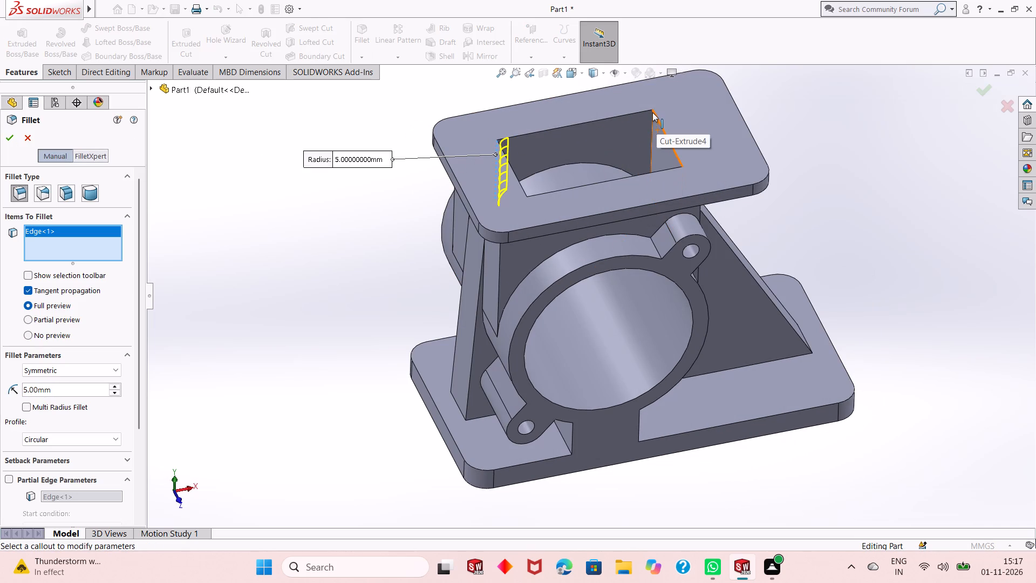
left_click(652, 130)
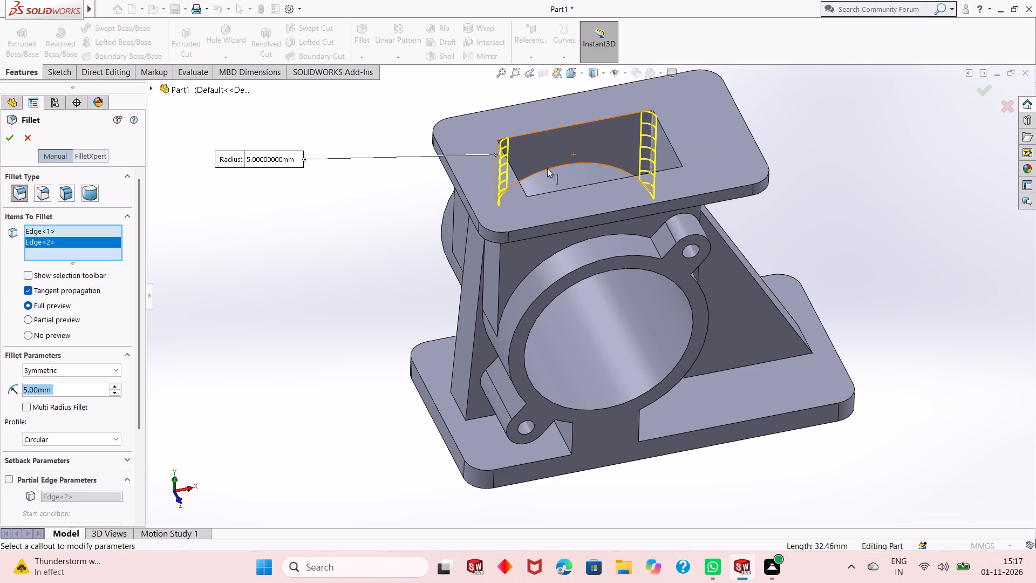
middle_click_drag(567, 168, 656, 280)
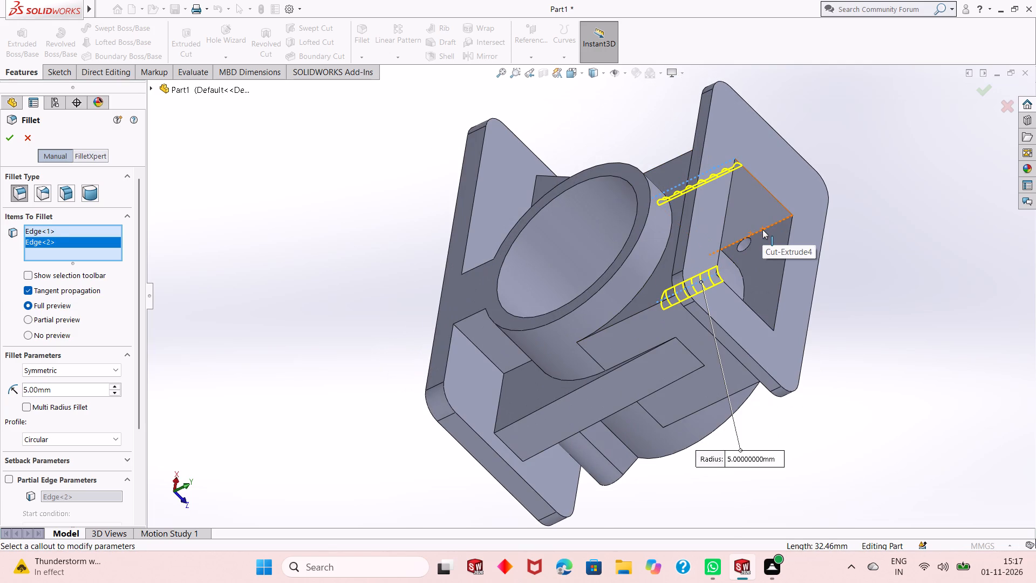
left_click(762, 229)
middle_click_drag(734, 249, 539, 401)
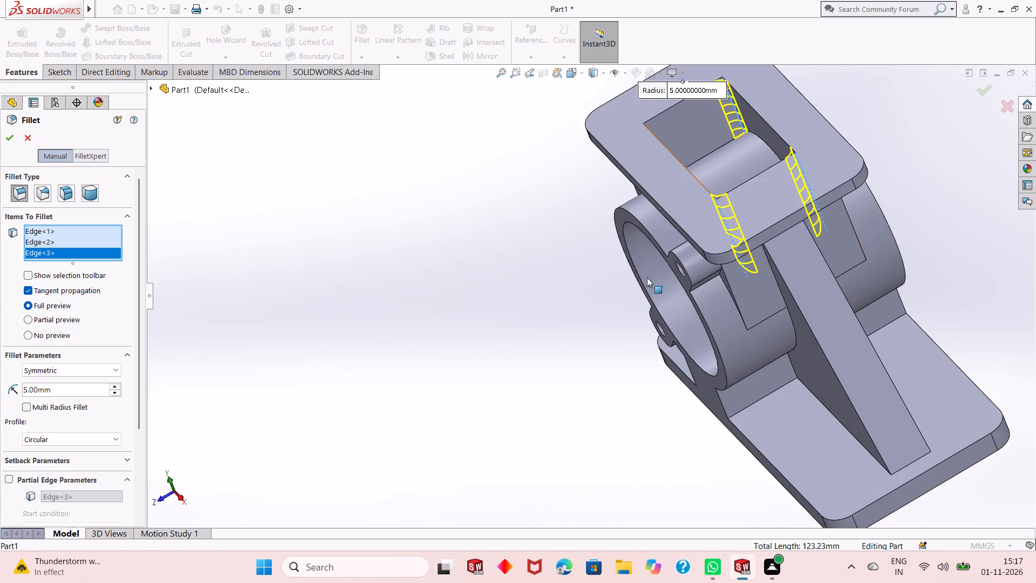
middle_click_drag(636, 181, 603, 218)
scroll(610, 222, "up", 1)
scroll(678, 121, "down", 4)
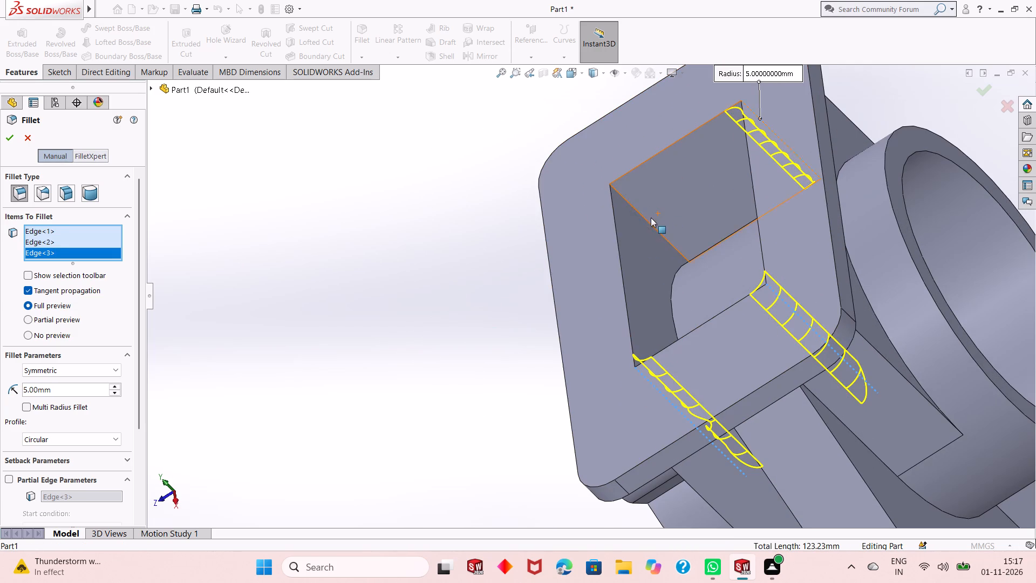
left_click(647, 221)
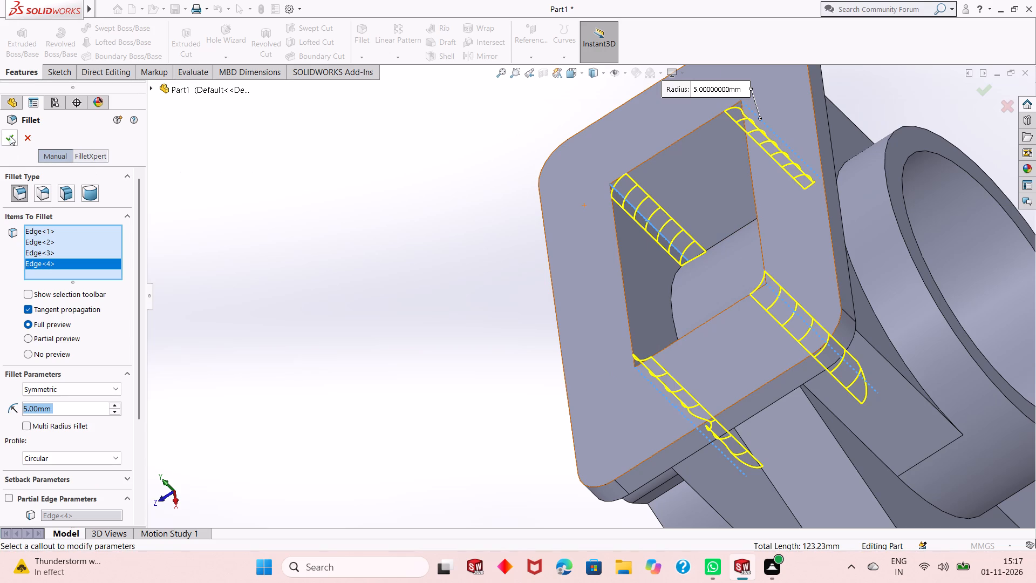
left_click(10, 135)
Examine the part from several angles, checking the top plate's position and its rounded rectangular opening above the cylinder.
scroll(557, 279, "up", 4)
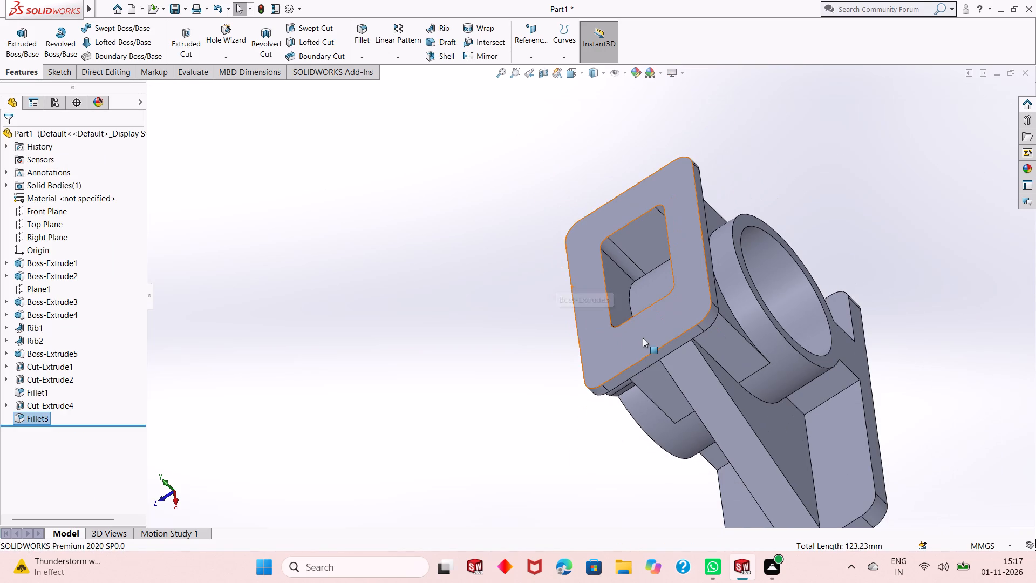
middle_click_drag(644, 338, 709, 226)
scroll(679, 346, "up", 2)
scroll(637, 378, "up", 2)
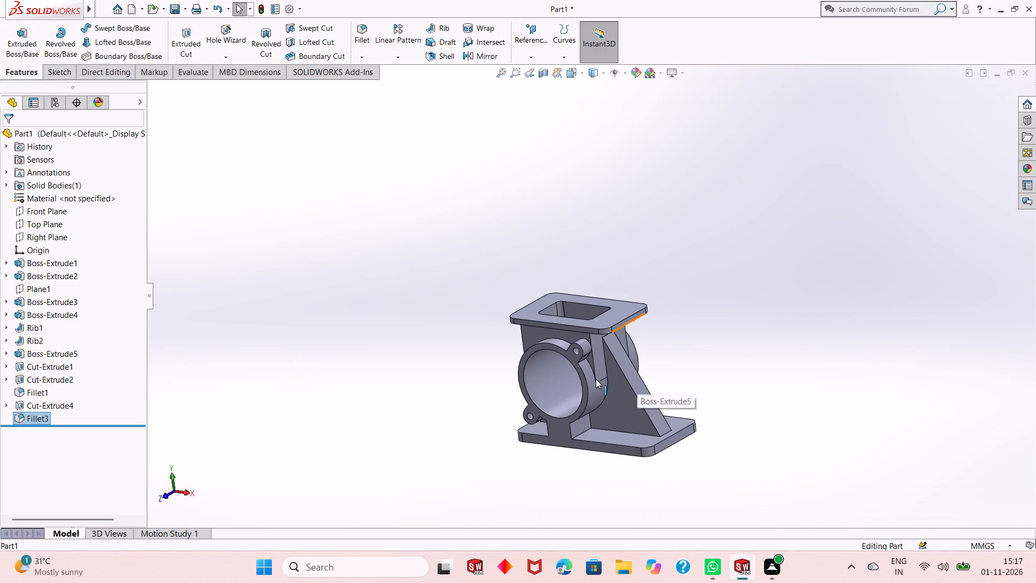
middle_click_drag(596, 379, 669, 414)
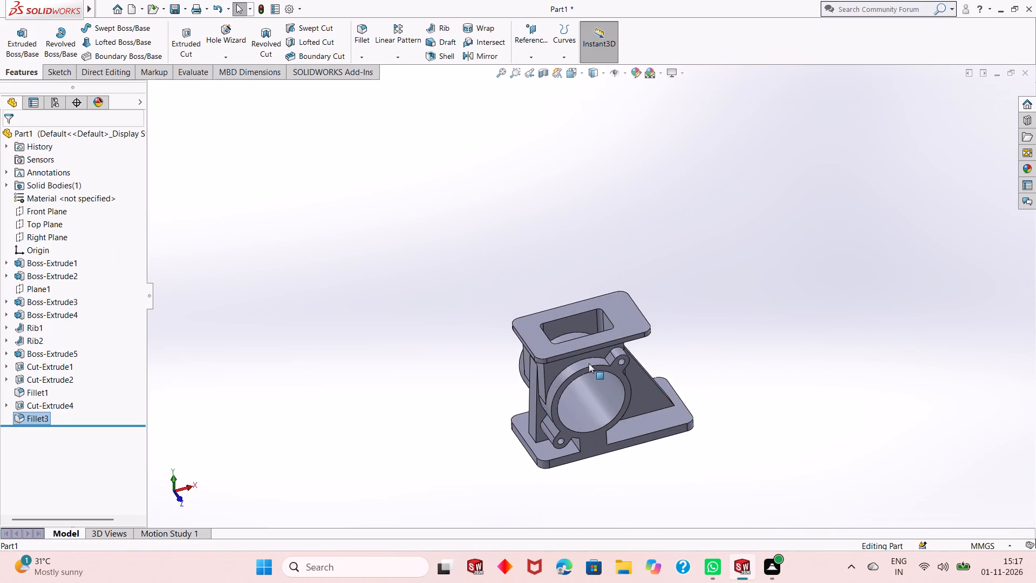
scroll(570, 296, "down", 4)
middle_click_drag(650, 390, 646, 416)
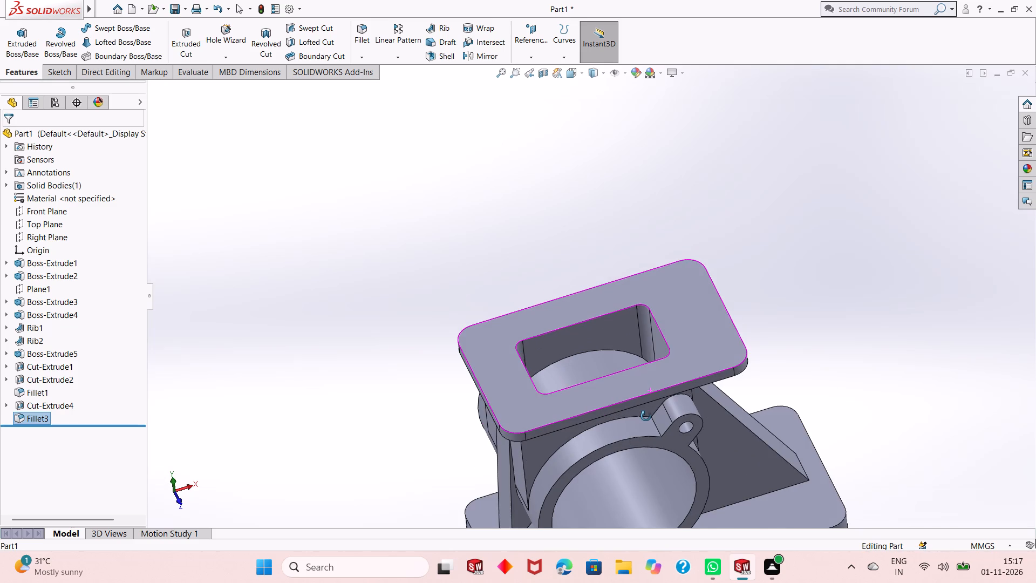
middle_click_drag(646, 416, 642, 385)
scroll(634, 411, "up", 2)
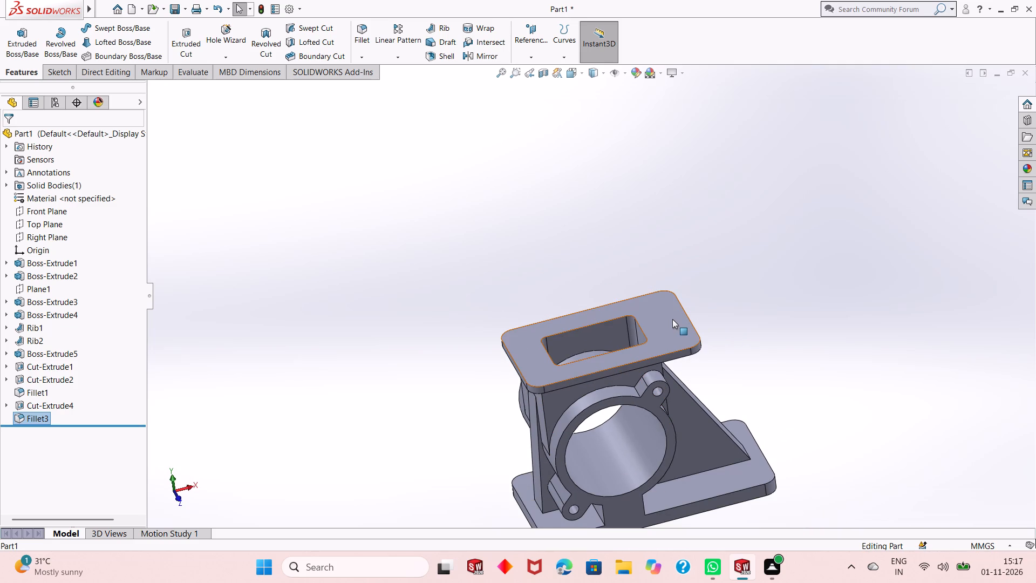
middle_click_drag(672, 319, 676, 413)
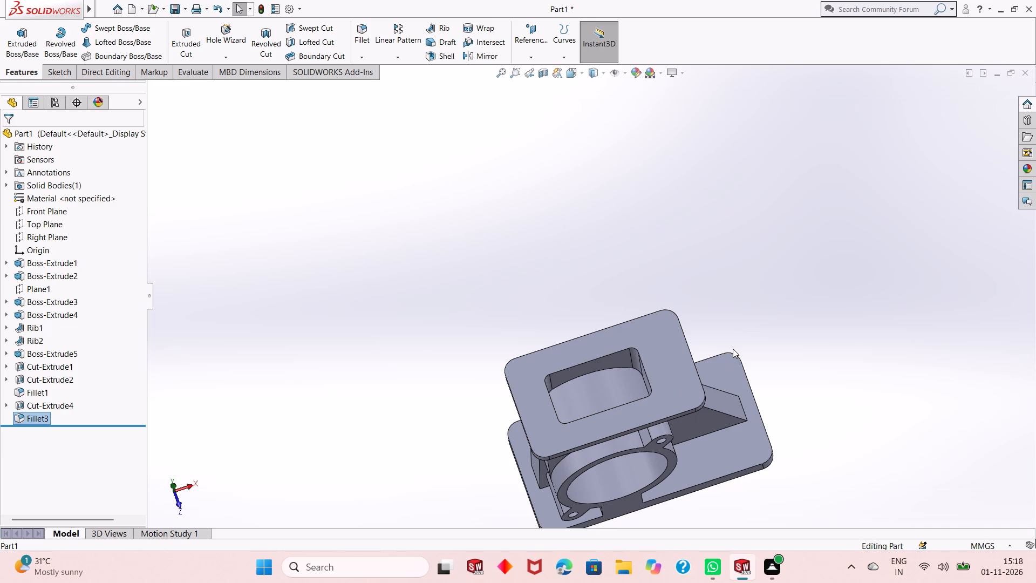
scroll(676, 379, "up", 1)
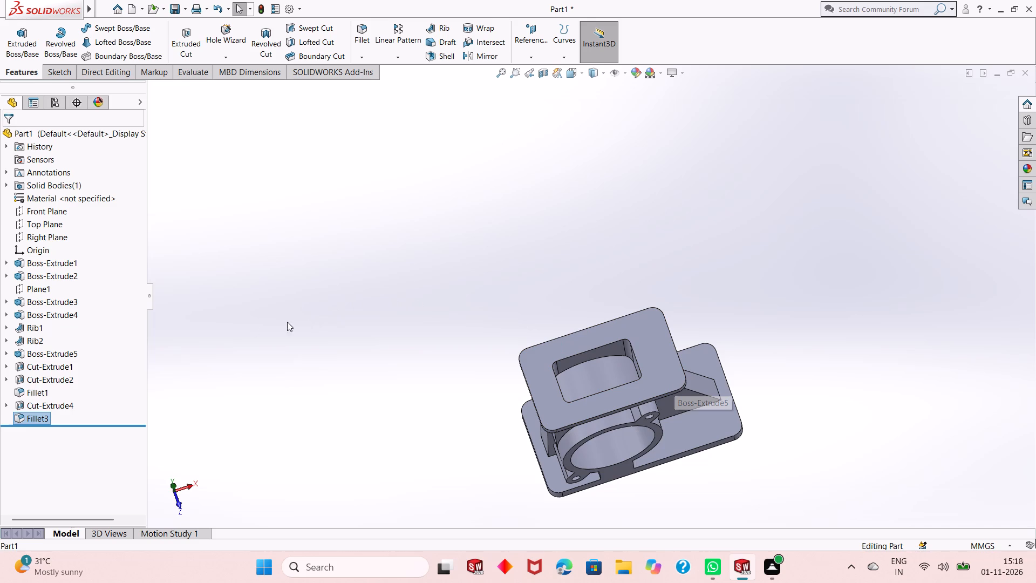
left_click(318, 373)
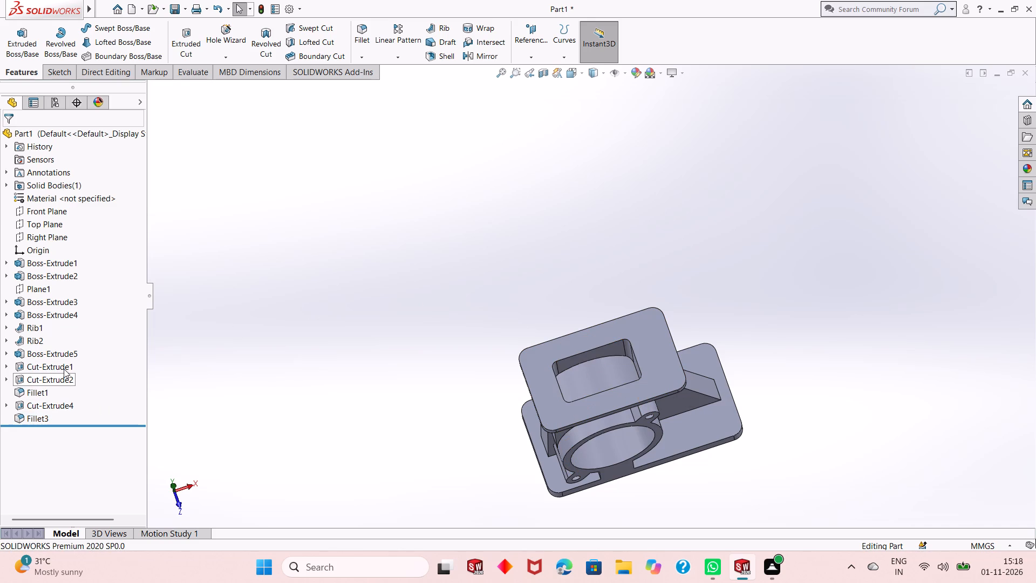
Edit the top plate's base sketch (Sketch7), set the rectangle's length to 120 mm, and exit the sketch.
left_click(9, 356)
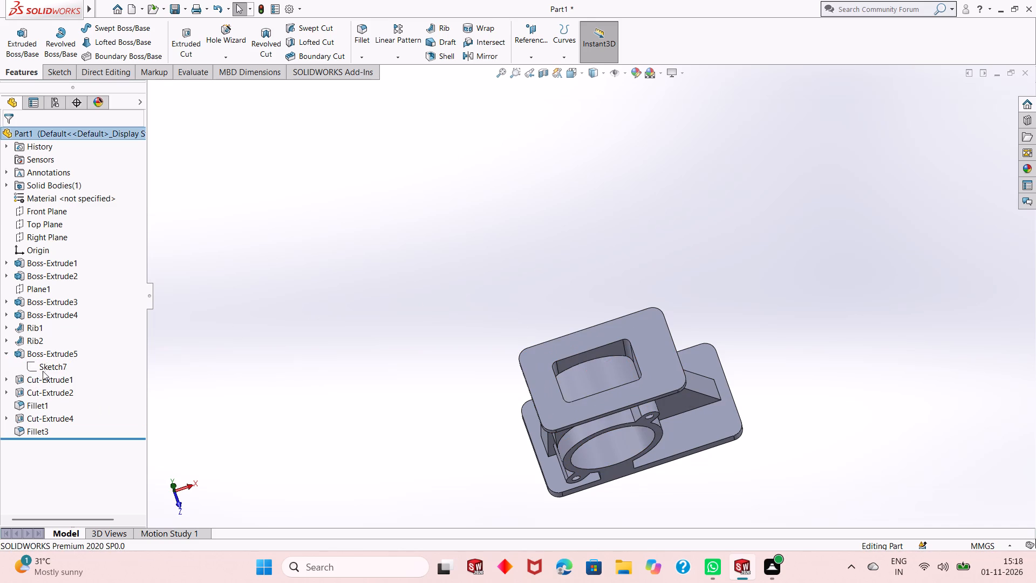
left_click(45, 371)
left_click(59, 341)
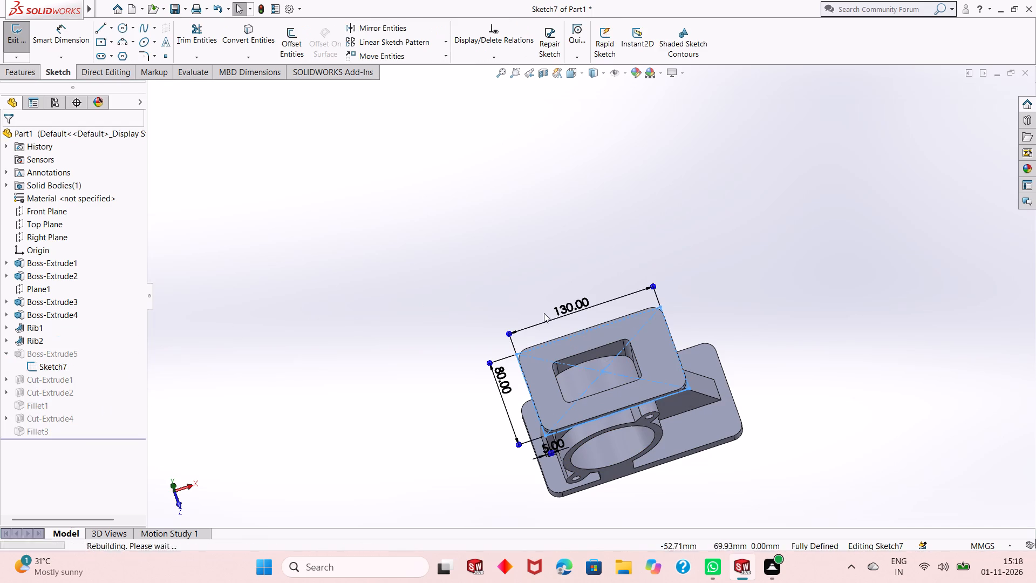
double_click(566, 313)
scroll(567, 313, "up", 3)
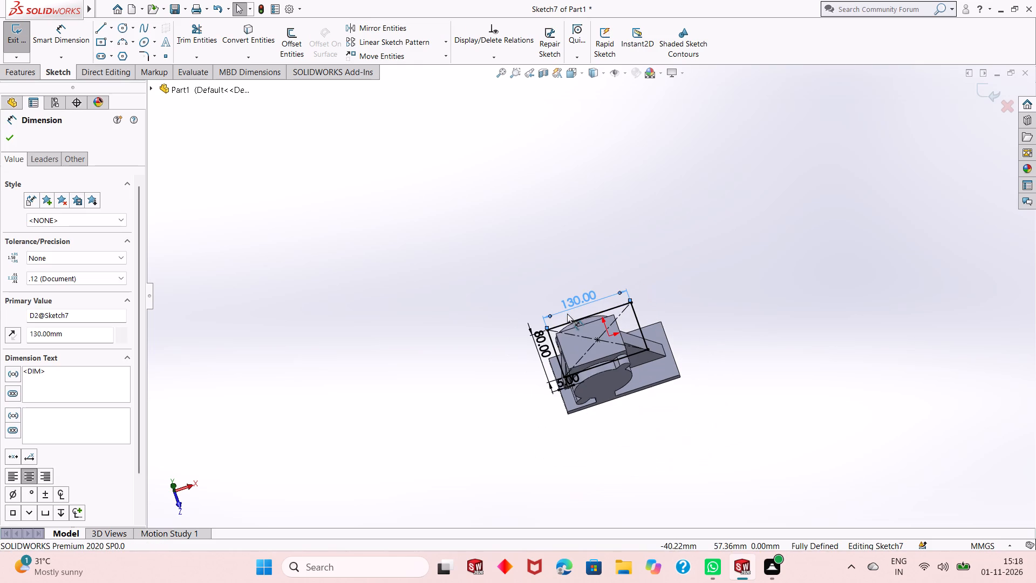
scroll(574, 309, "down", 5)
double_click(596, 292)
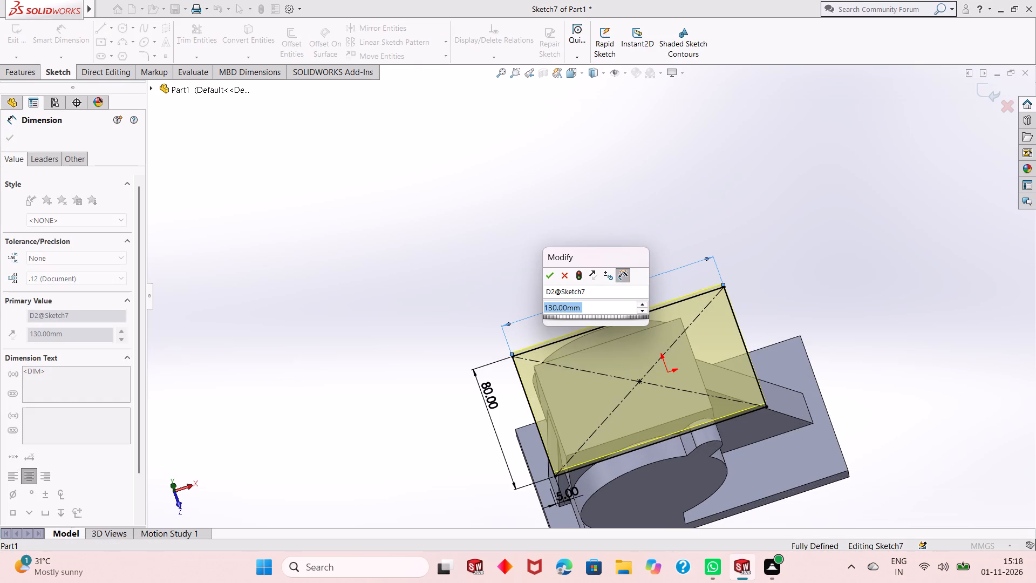
type("120")
key("Return")
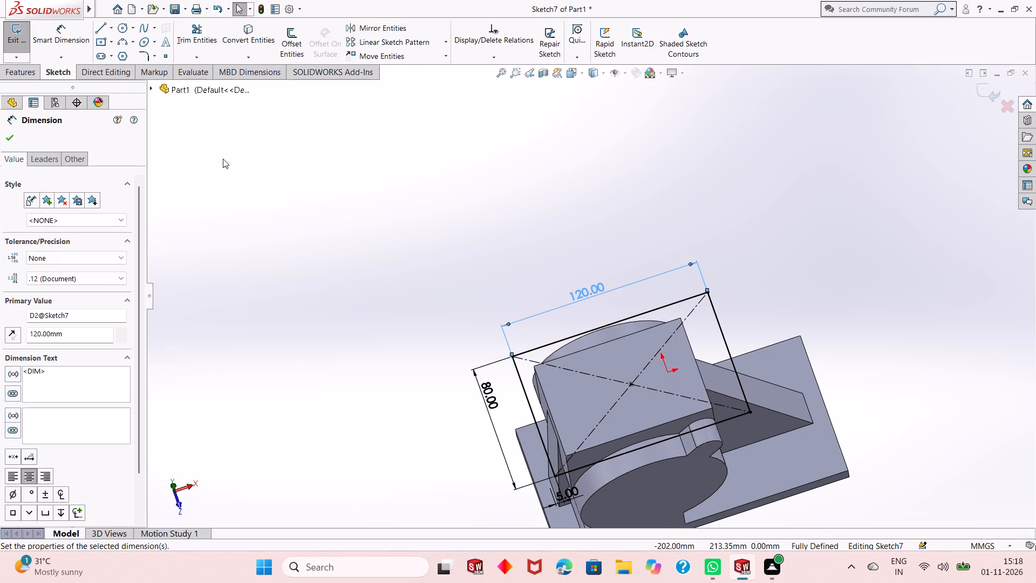
left_click(2, 140)
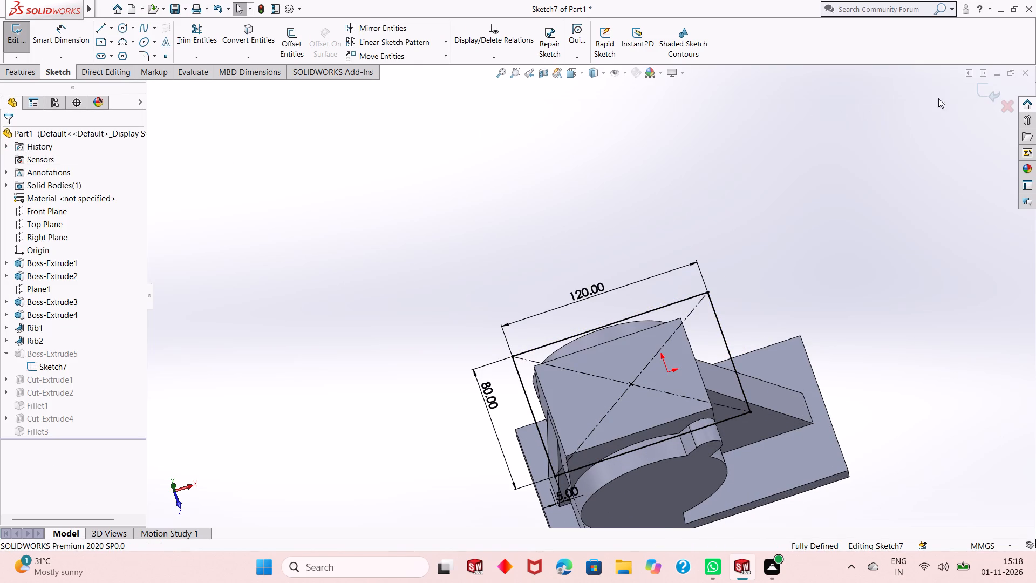
left_click(979, 93)
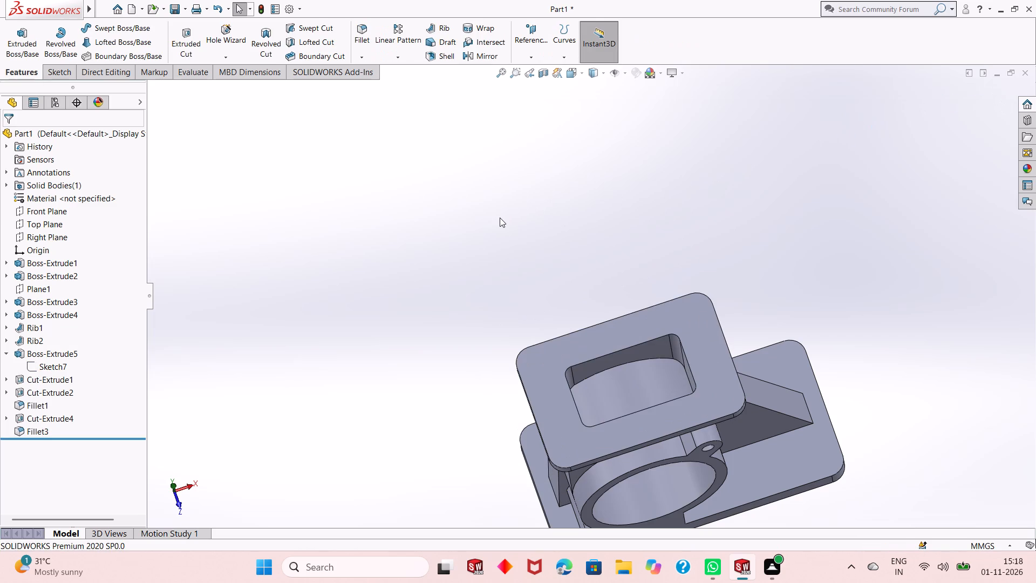
On the top plate's upper face, sketch four circles of about 5 to 7 mm radius, centred on the rounded corners' arc centres.
key("ctrl+8")
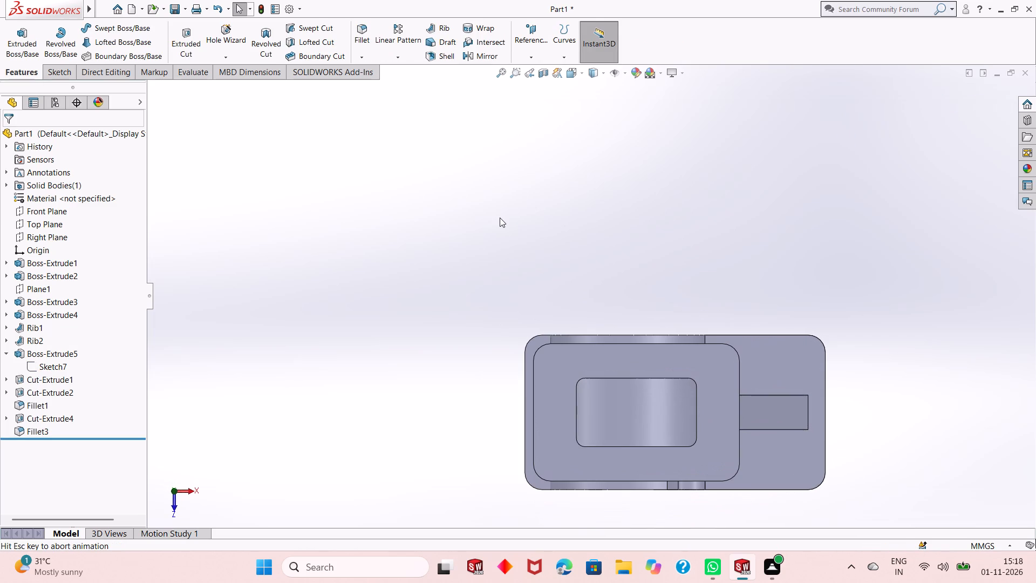
left_click(703, 361)
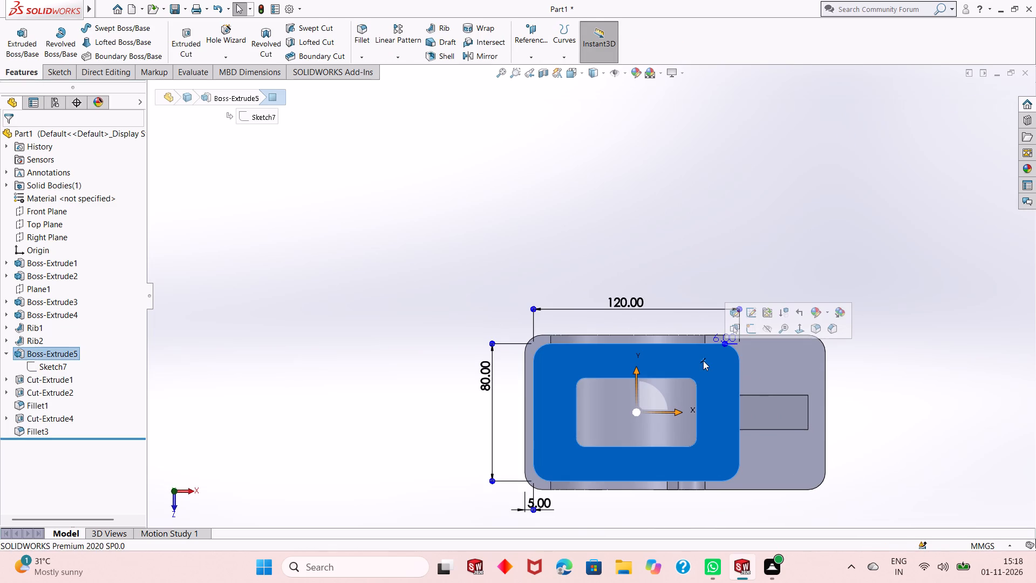
left_click(749, 333)
left_click(774, 235)
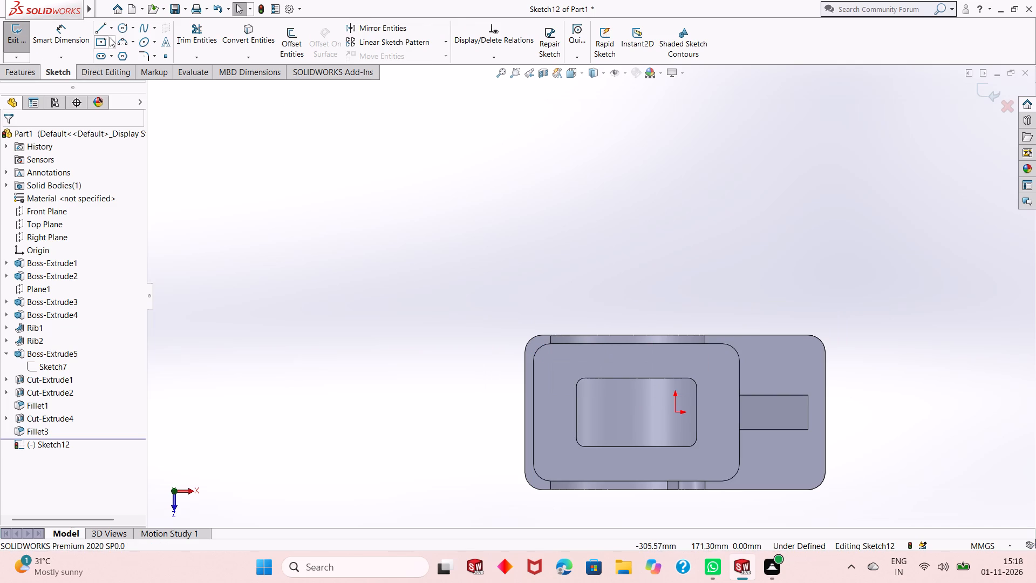
left_click(120, 29)
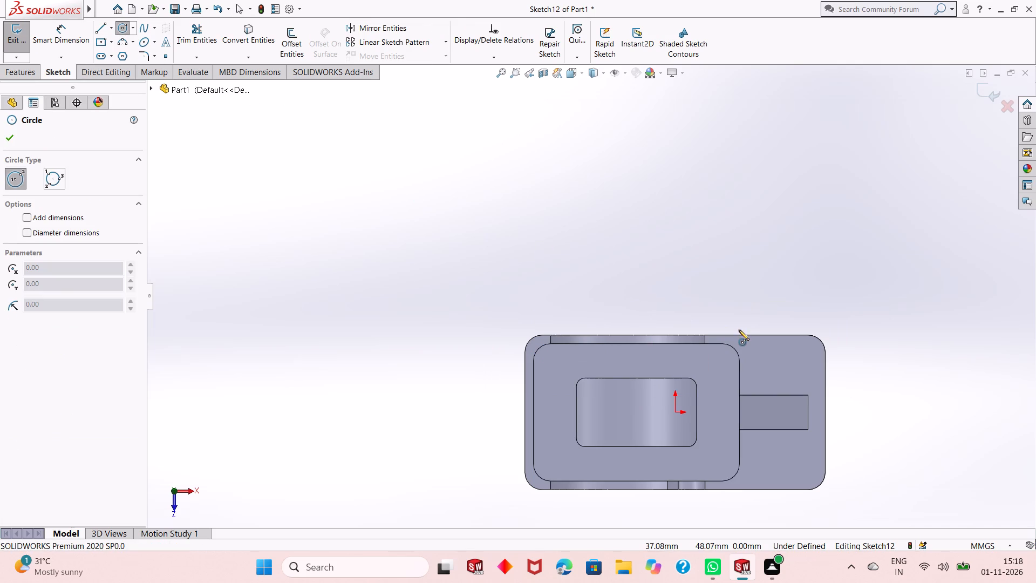
left_click(550, 360)
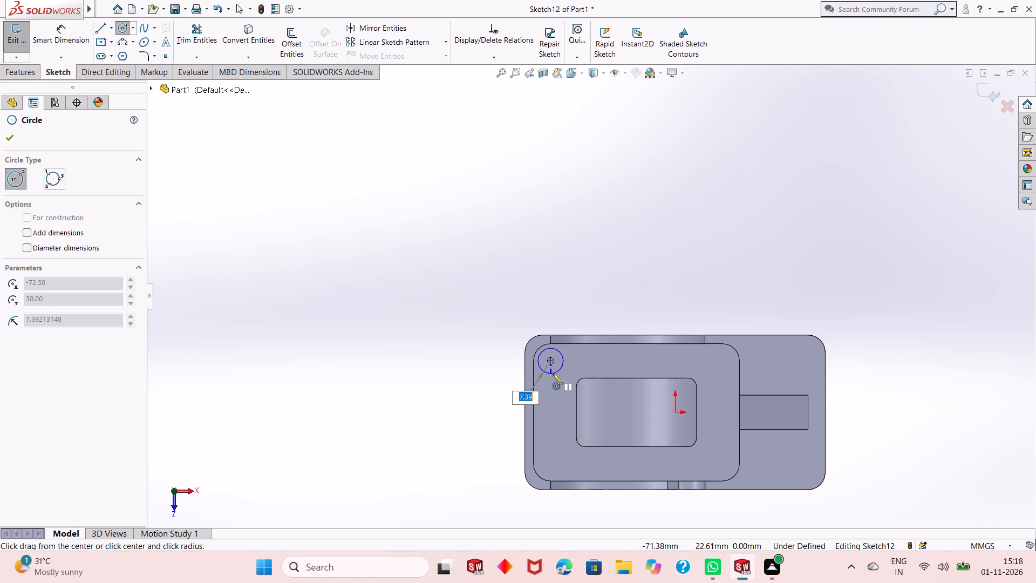
left_click(554, 369)
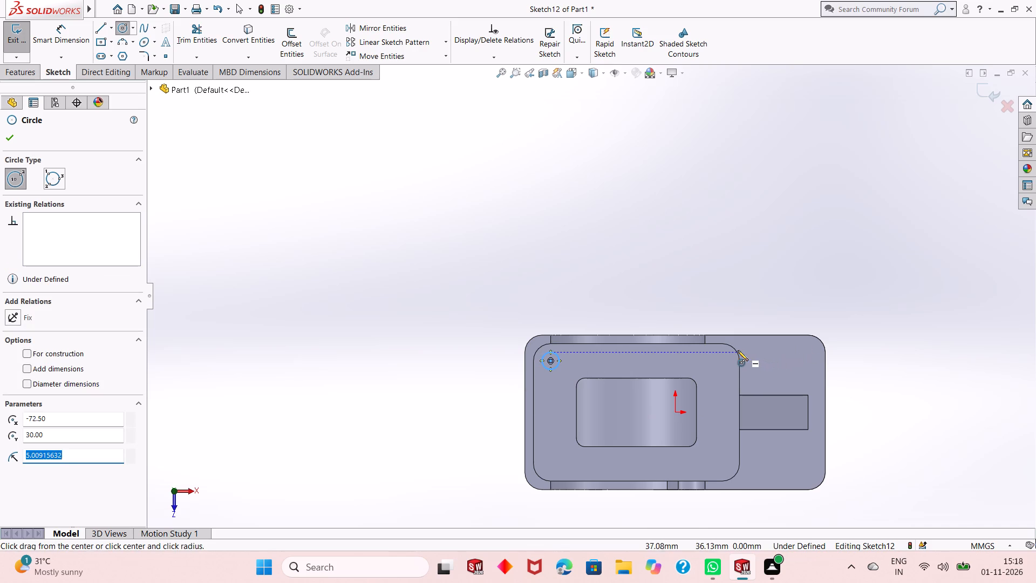
left_click(721, 360)
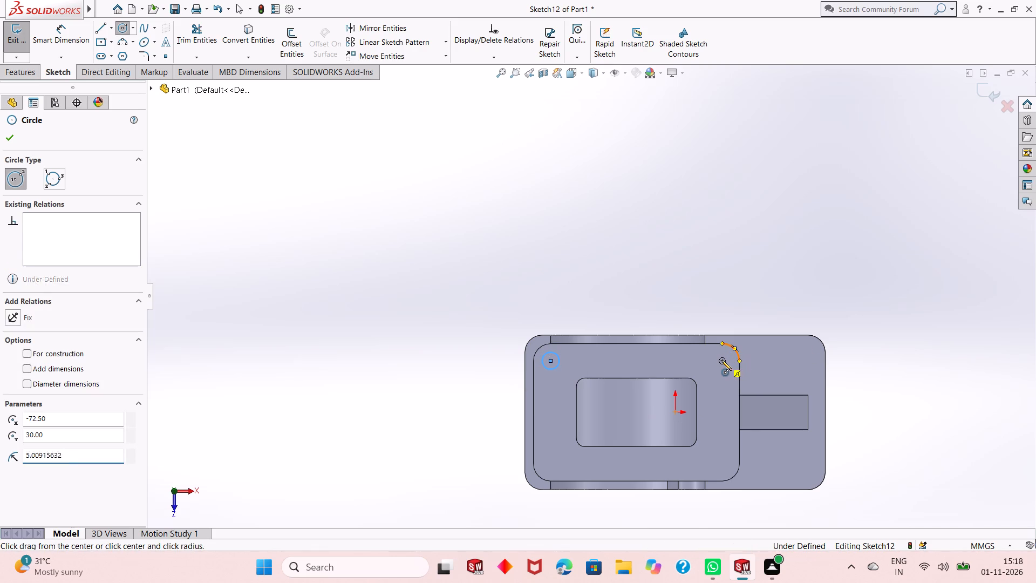
left_click(721, 372)
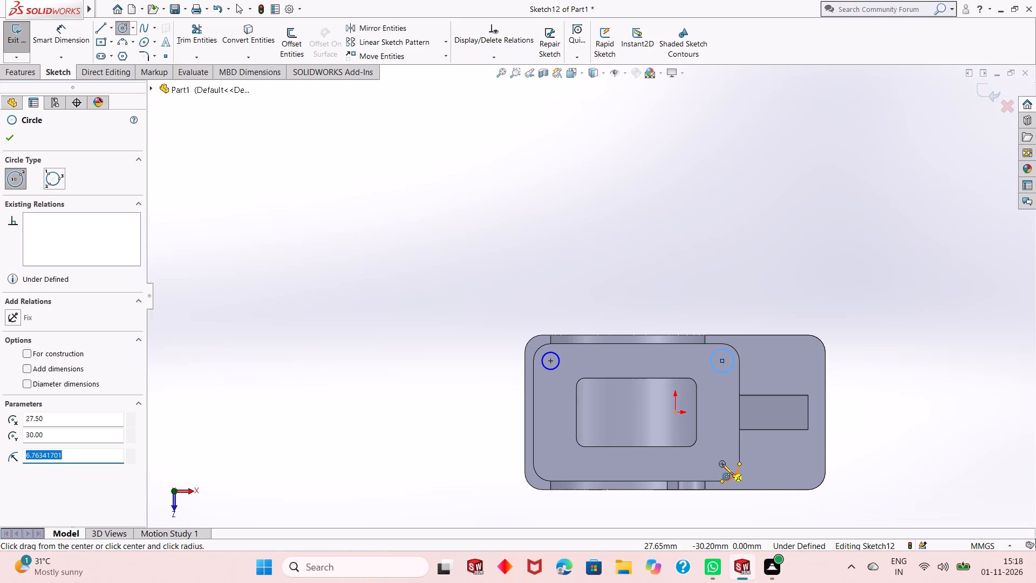
left_click(723, 464)
left_click(724, 455)
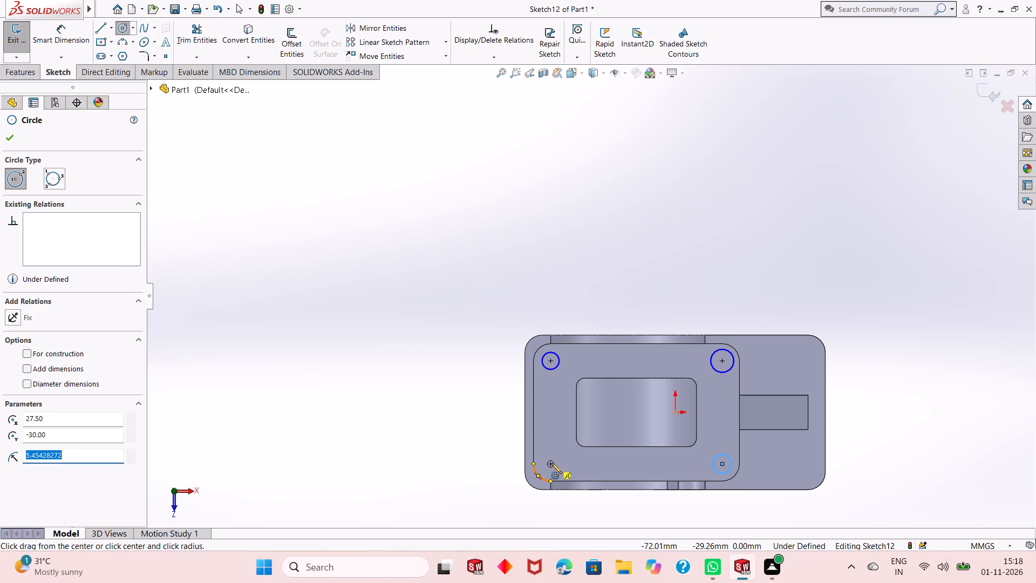
left_click(551, 463)
left_click(556, 456)
right_click(393, 235)
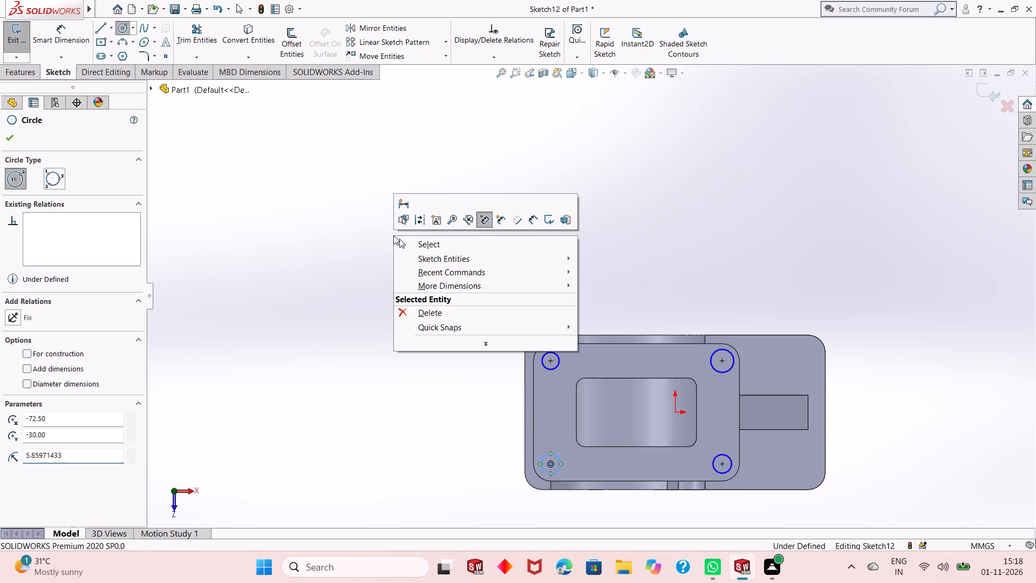
left_click(424, 240)
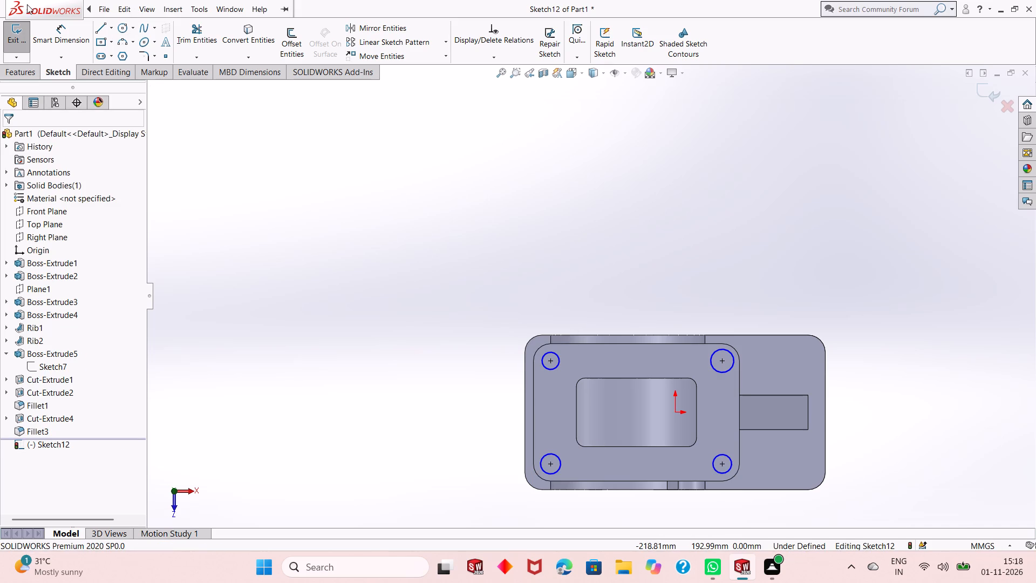
Dimension the corner circle nearest the plate's outer short edge at the back to a diameter of 8.50 mm.
left_click(49, 33)
left_click(548, 369)
left_click(471, 413)
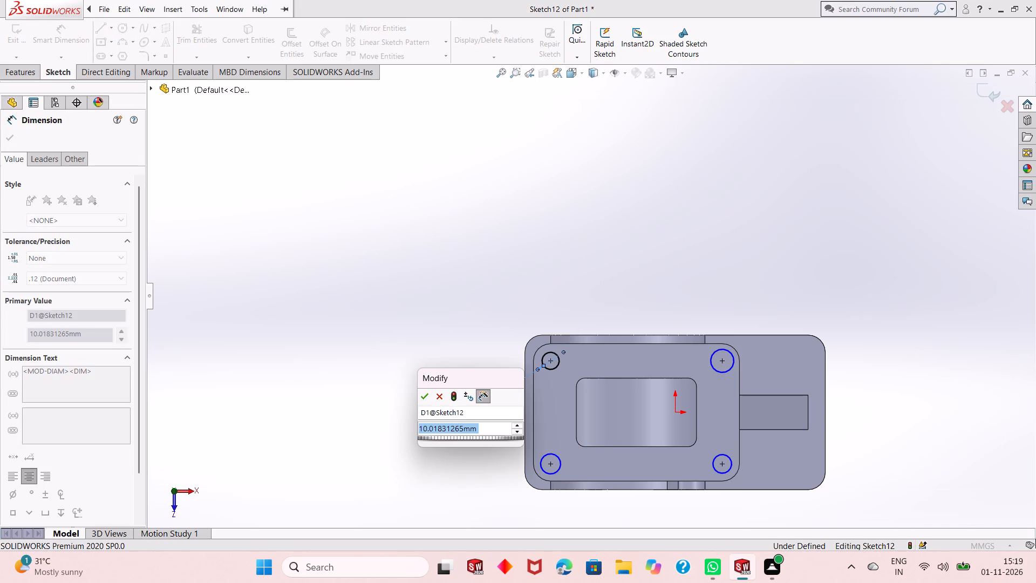
type("8.50")
key("Return")
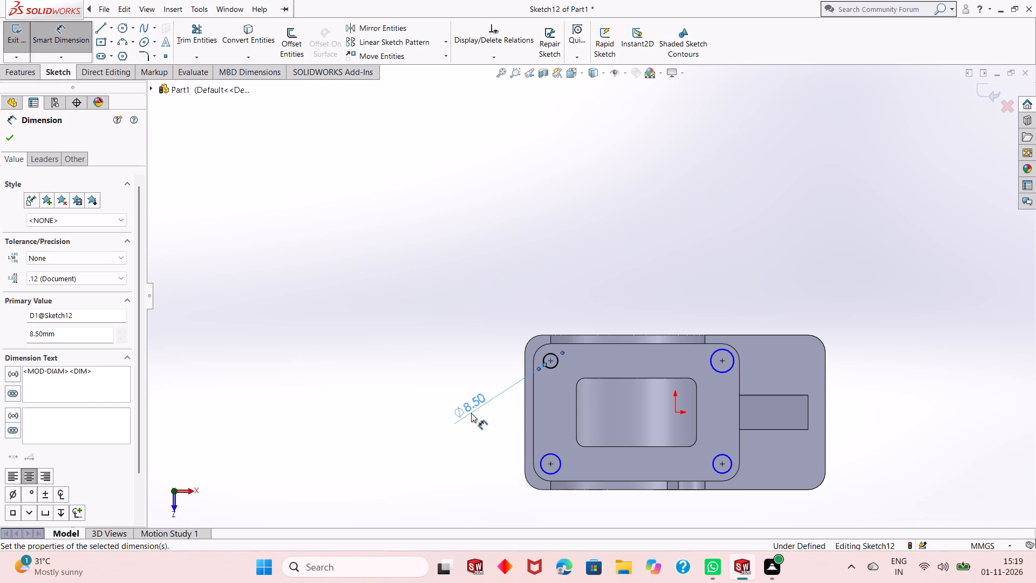
right_click(567, 139)
left_click(599, 175)
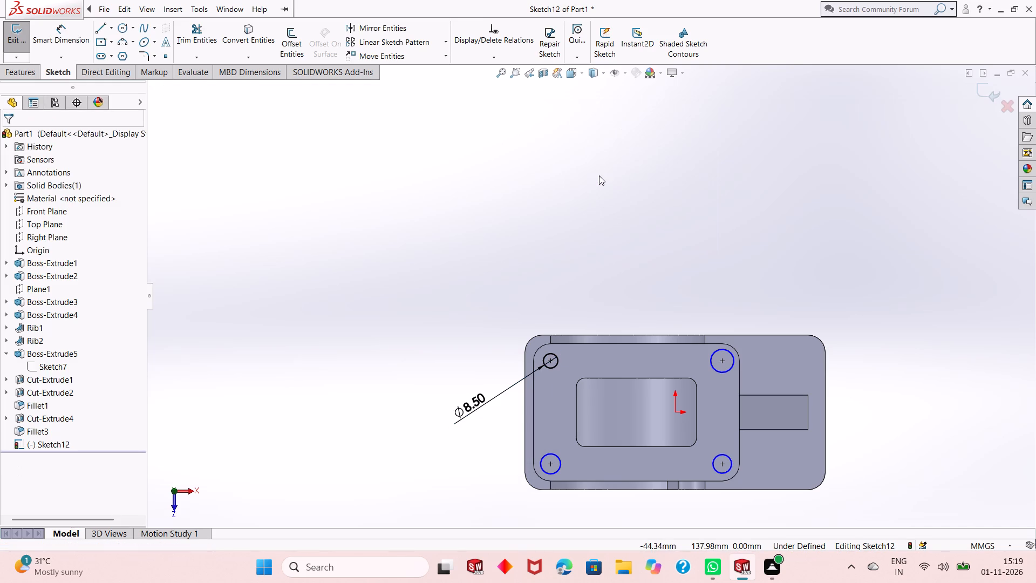
Apply an Equal relation to all four corner circles on the top plate.
left_click(553, 368)
left_click(727, 373, "ctrl")
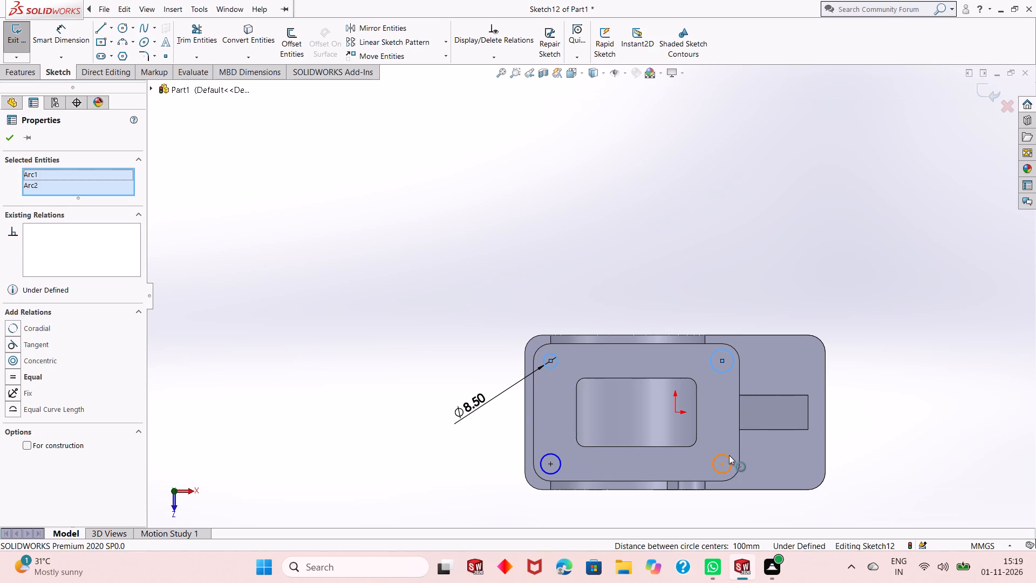
left_click(730, 456, "ctrl")
left_click(553, 454, "ctrl")
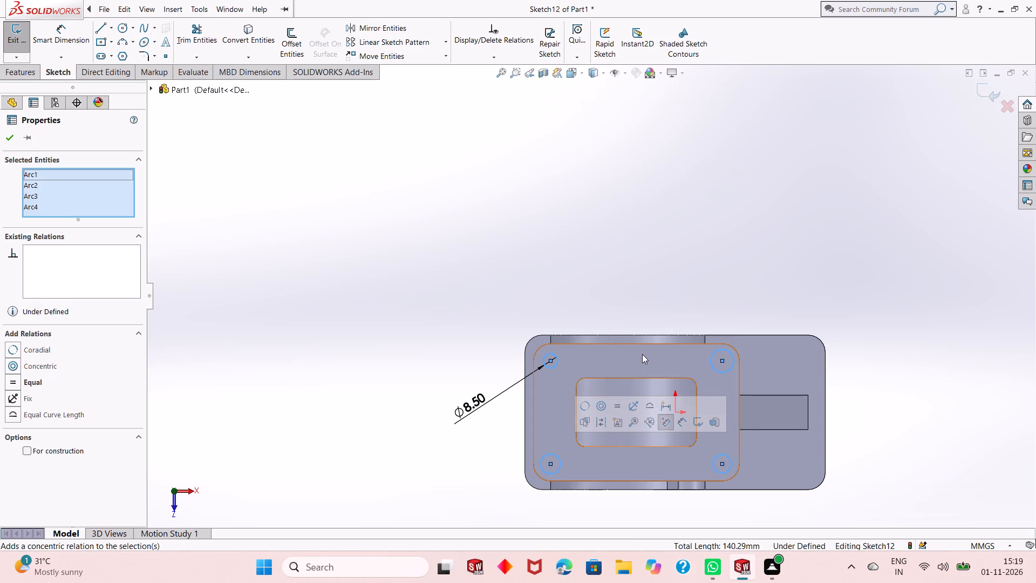
left_click(618, 403)
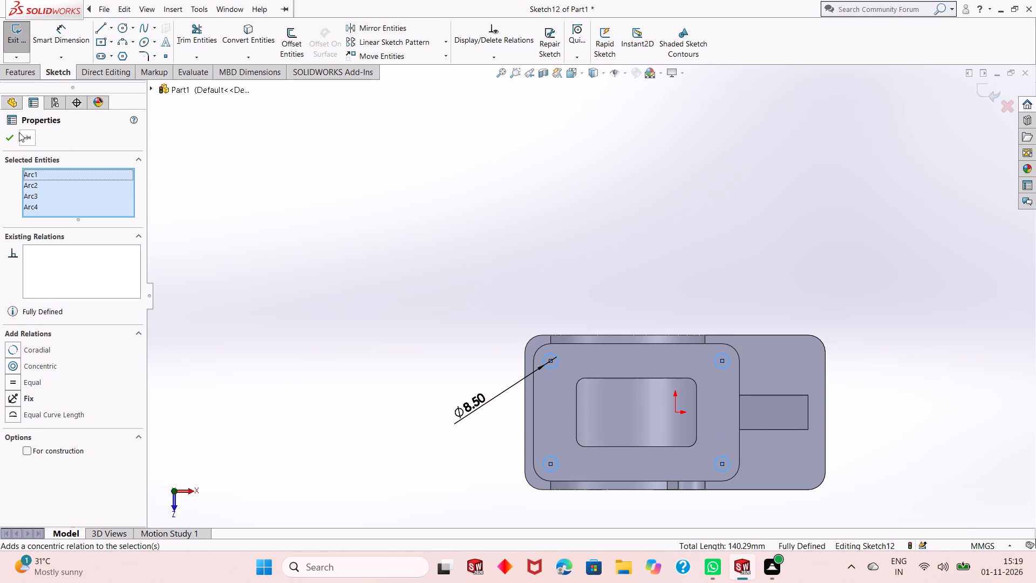
left_click(9, 141)
Start an Extruded Cut of the four circles with the Up To Next end condition and inspect its preview beneath the top plate.
left_click(18, 74)
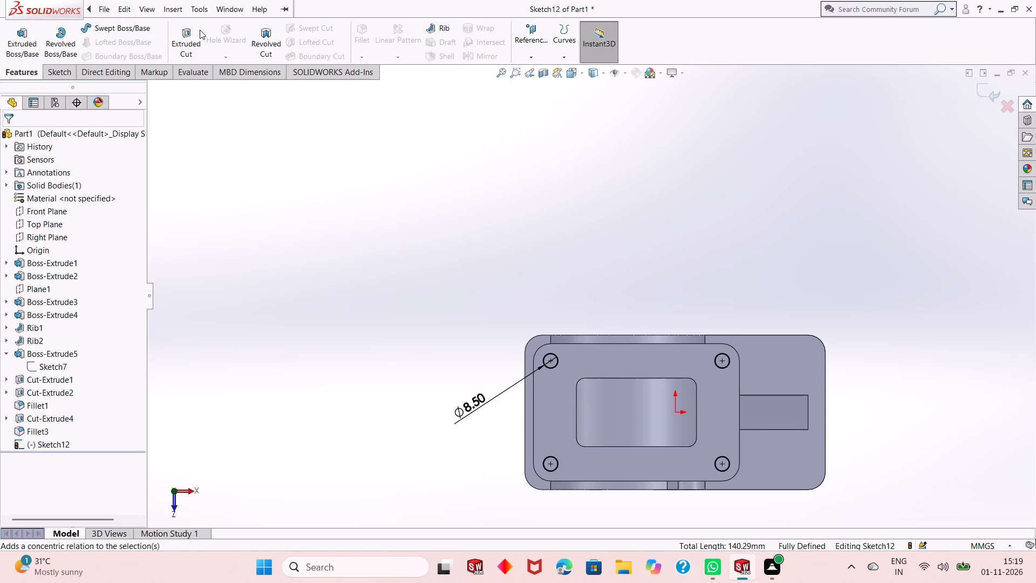
left_click(182, 44)
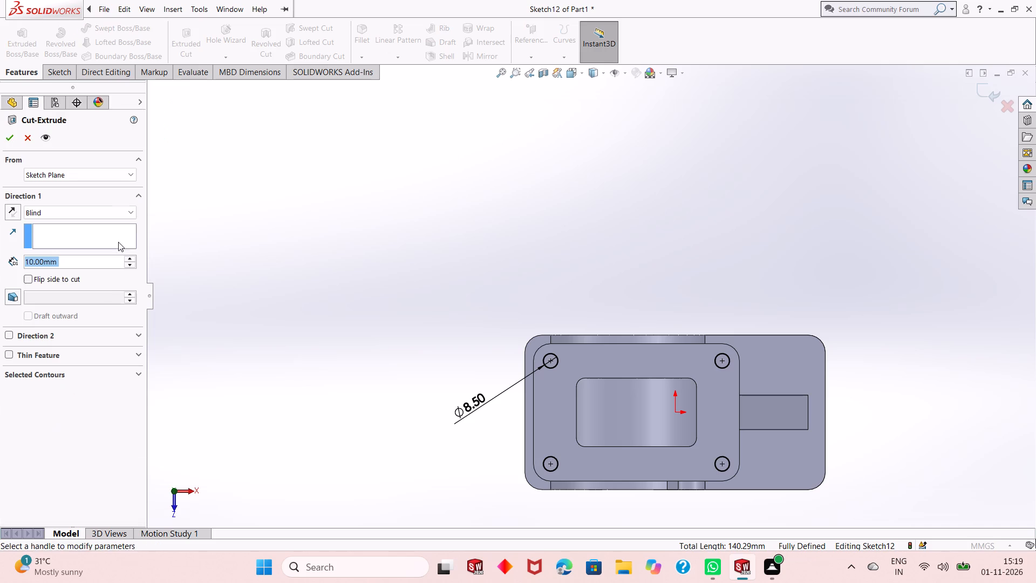
left_click(121, 214)
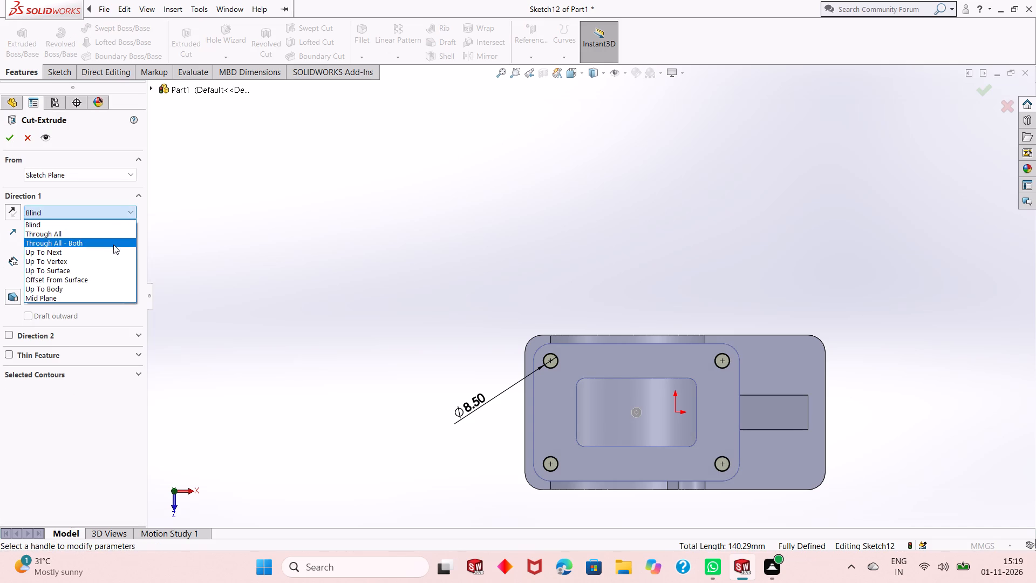
left_click(105, 255)
middle_click_drag(554, 467, 554, 283)
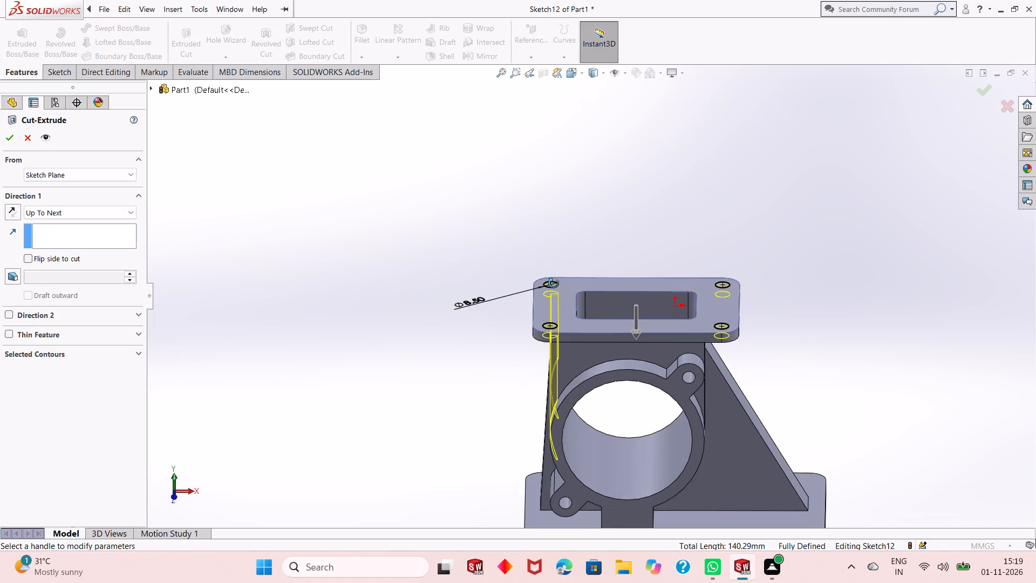
middle_click_drag(554, 283, 579, 142)
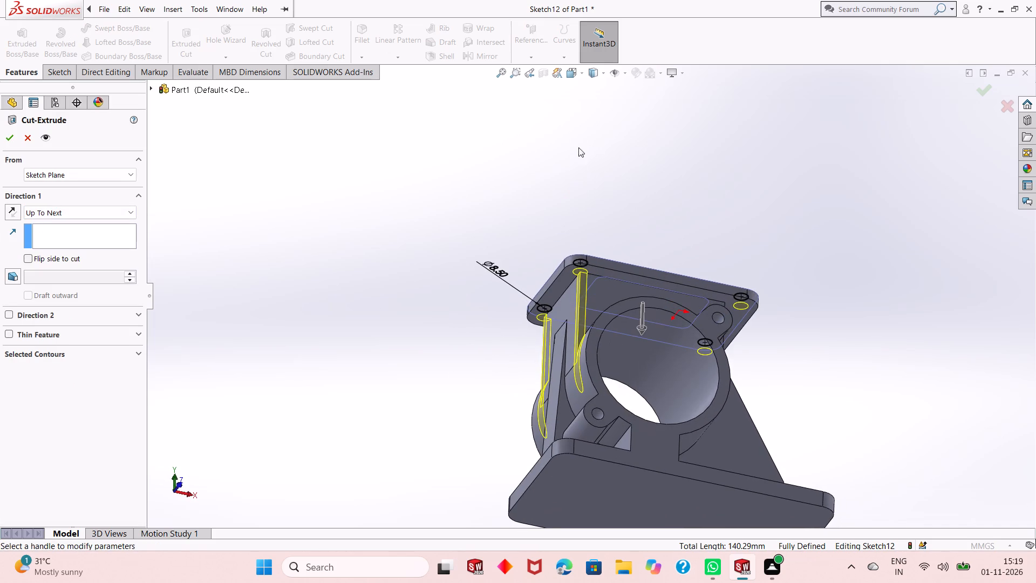
middle_click_drag(570, 232, 568, 241)
middle_click_drag(568, 247, 558, 378)
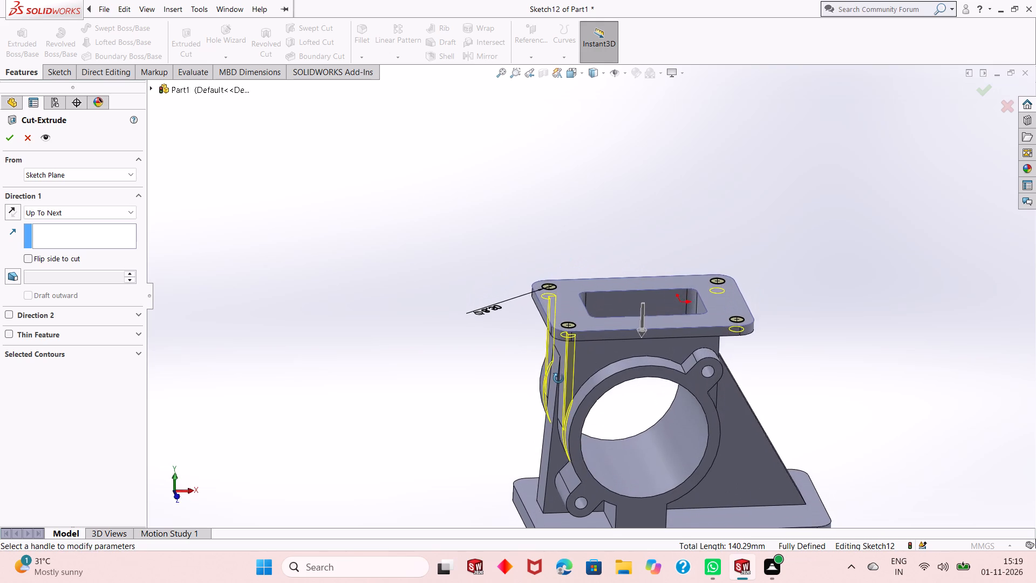
middle_click_drag(558, 378, 593, 228)
scroll(600, 267, "down", 3)
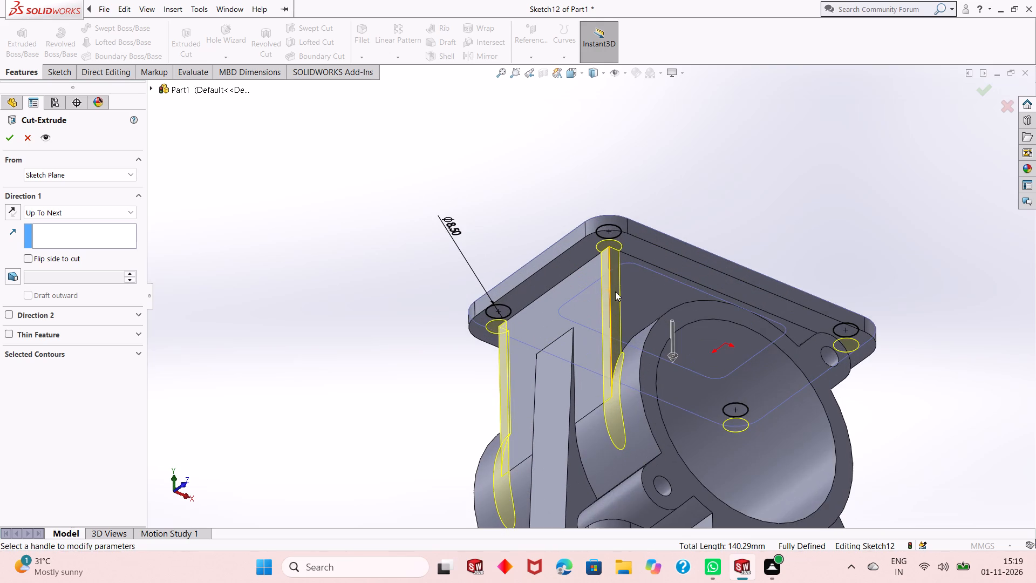
middle_click_drag(607, 248, 568, 290)
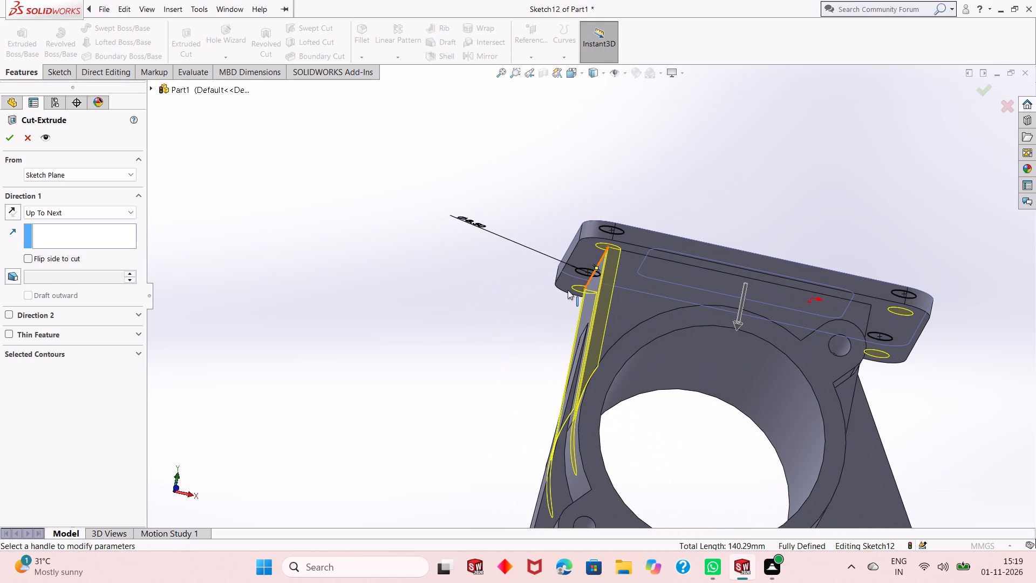
scroll(557, 437, "up", 1)
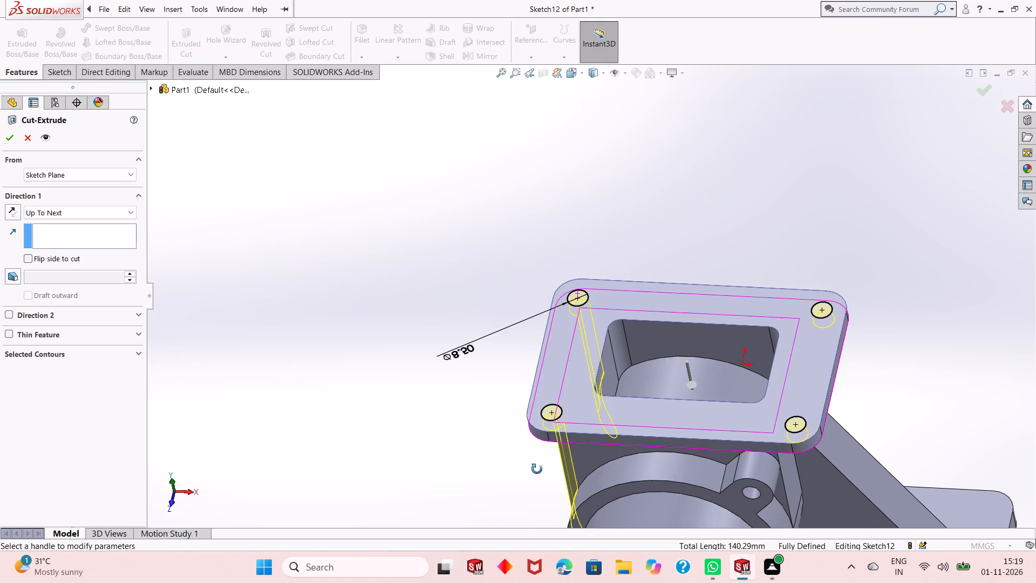
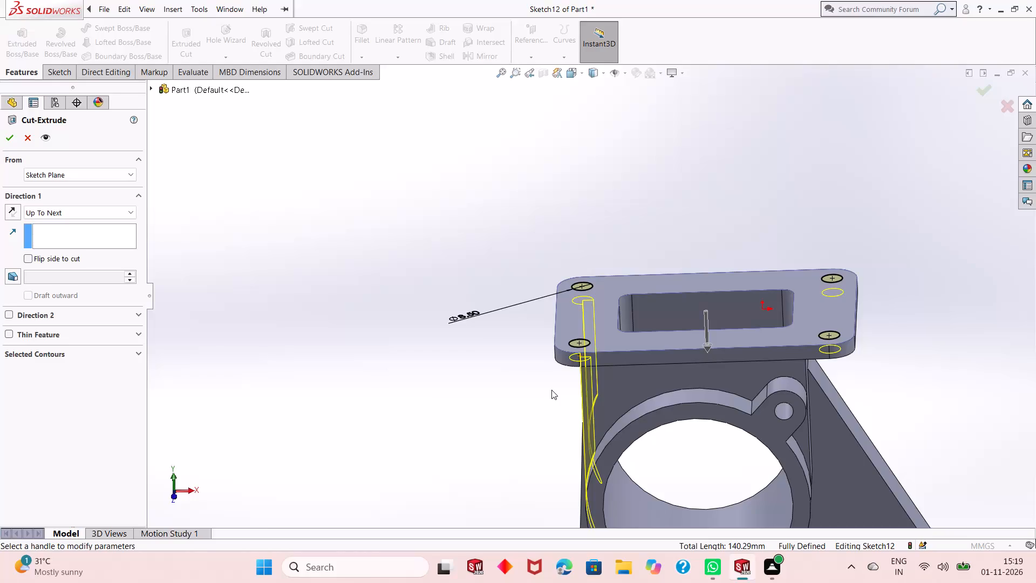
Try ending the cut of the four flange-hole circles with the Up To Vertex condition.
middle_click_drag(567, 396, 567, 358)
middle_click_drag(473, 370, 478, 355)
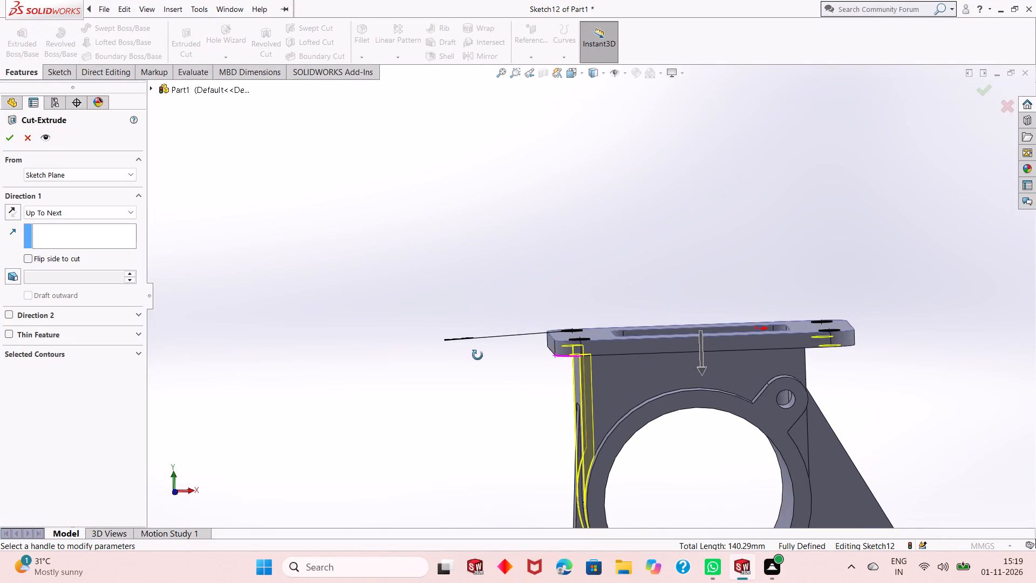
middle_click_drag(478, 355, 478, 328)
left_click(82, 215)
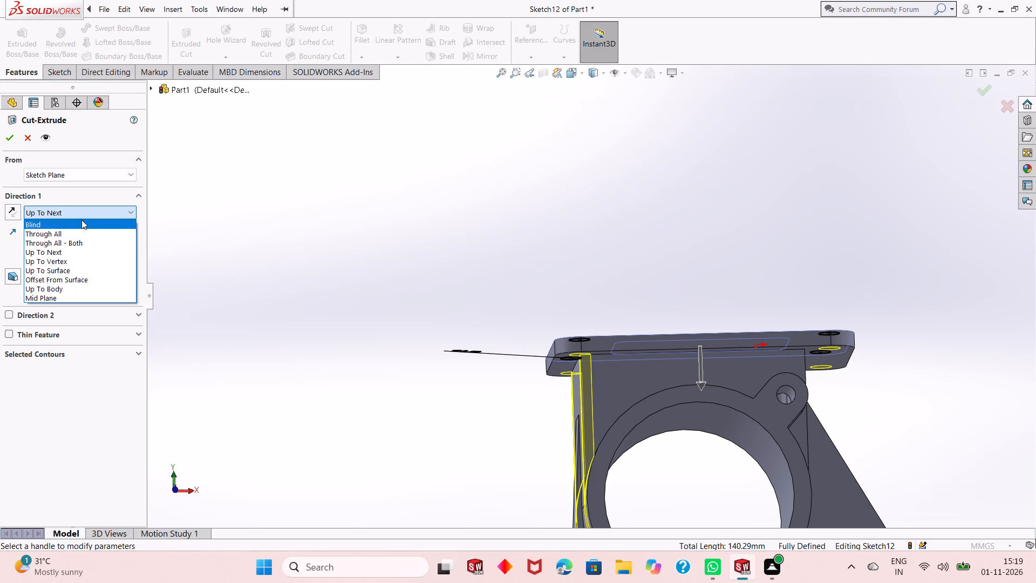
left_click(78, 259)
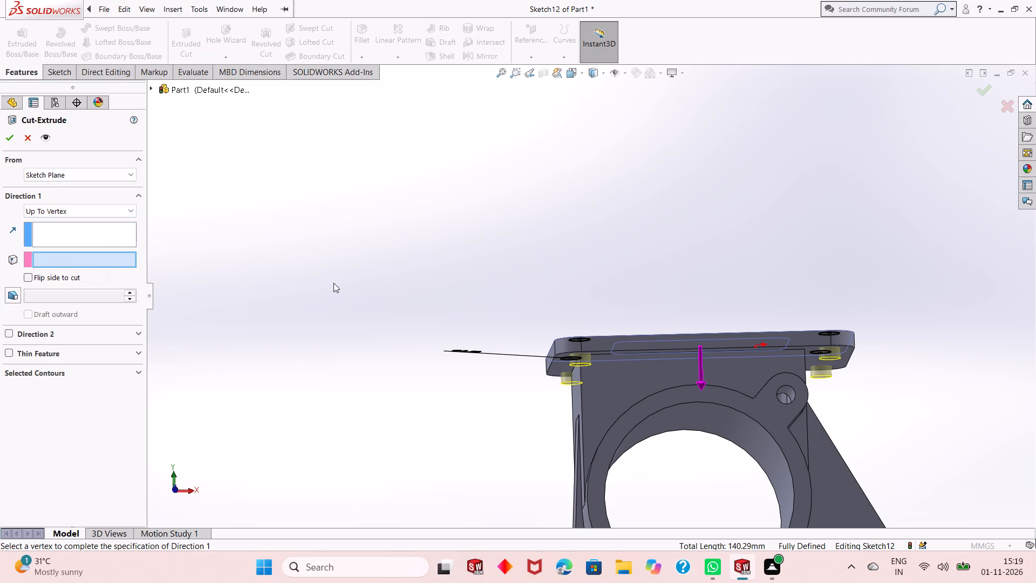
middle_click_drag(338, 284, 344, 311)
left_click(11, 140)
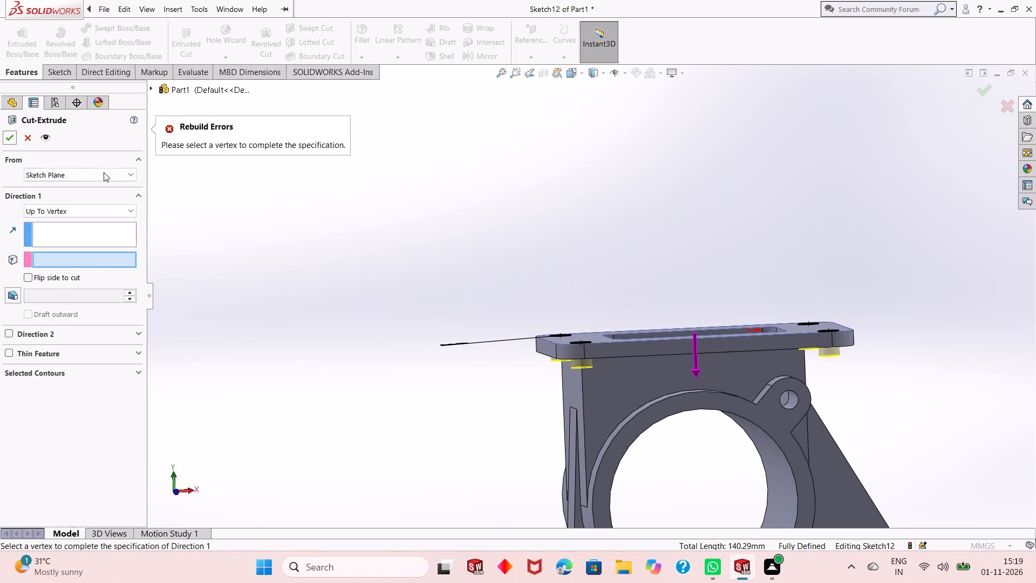
Cut the four corner holes of the upper flange as a blind extruded cut 6 mm deep, directed down into the flange.
left_click(80, 210)
left_click(86, 221)
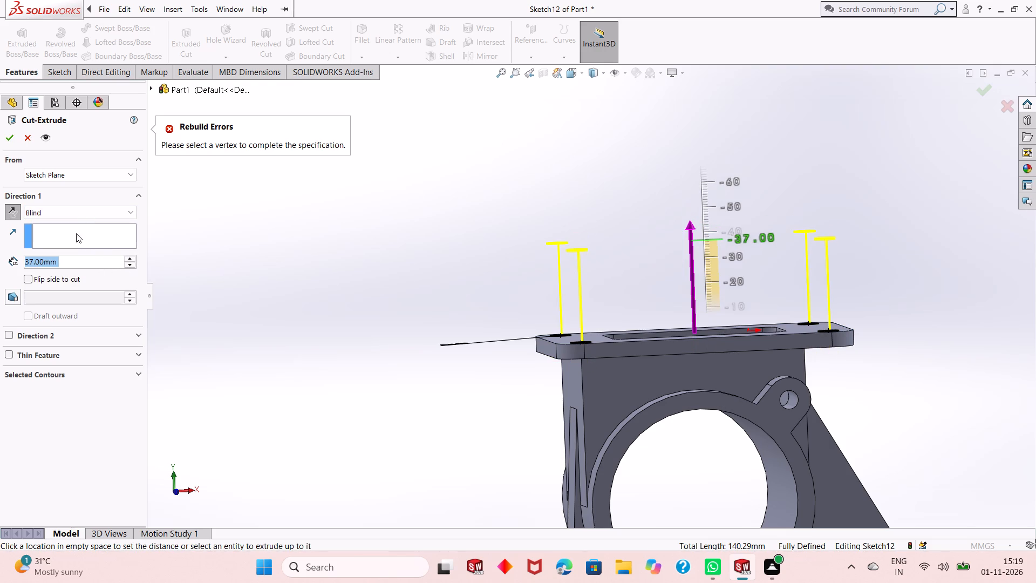
left_click(14, 213)
double_click(79, 266)
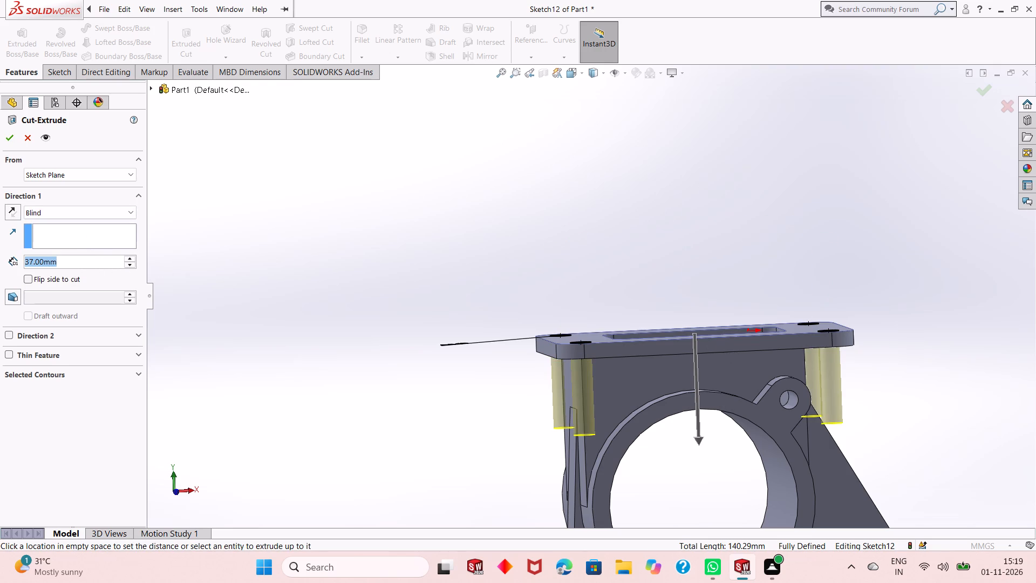
key("6")
key("Return")
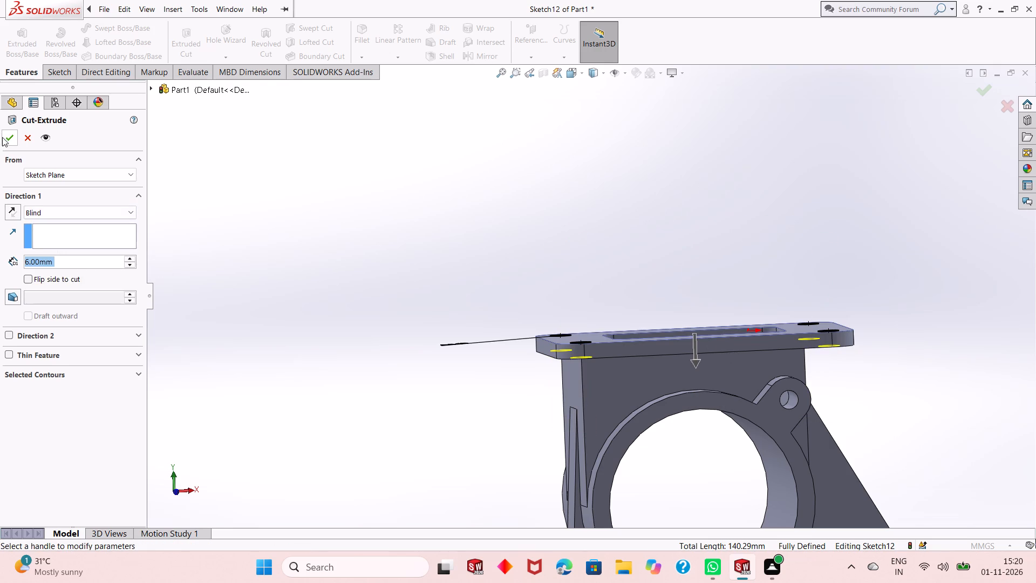
left_click(3, 137)
Examine the flange holes, bore, ribs and base plate of the bracket from several sides.
middle_click_drag(535, 270, 522, 390)
left_click(502, 370)
middle_click_drag(597, 313, 601, 335)
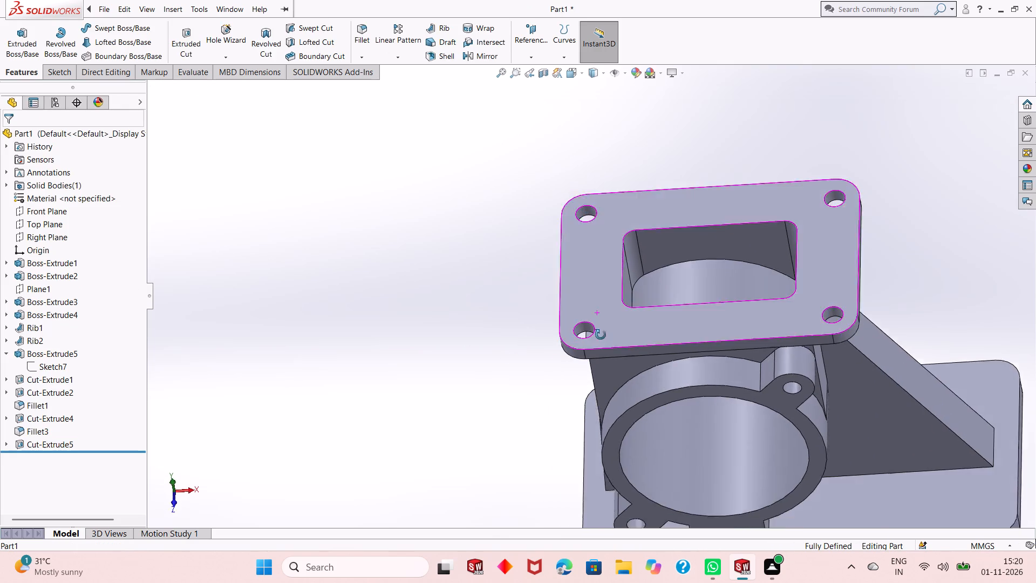
middle_click_drag(601, 335, 597, 426)
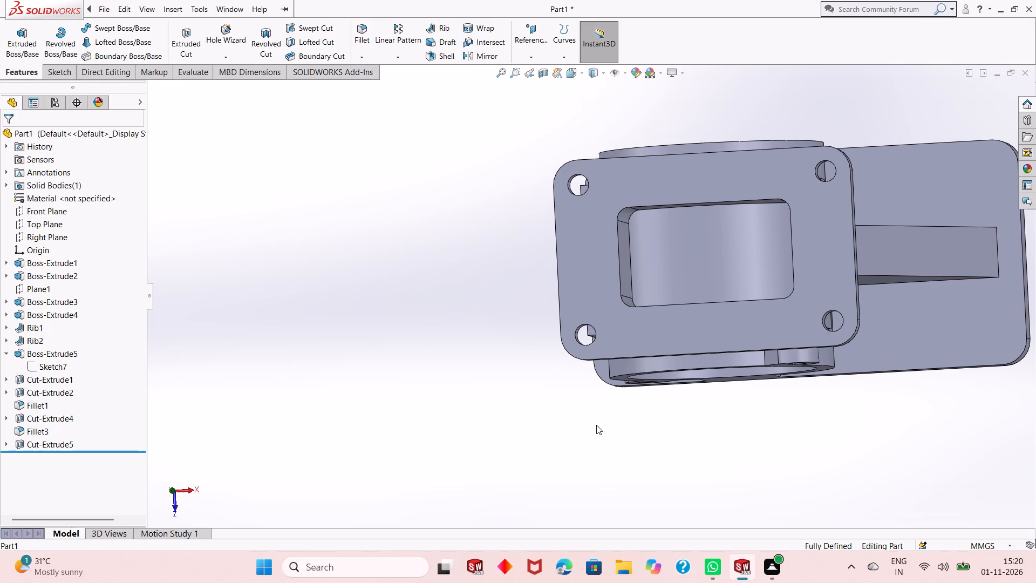
middle_click_drag(663, 448, 657, 211)
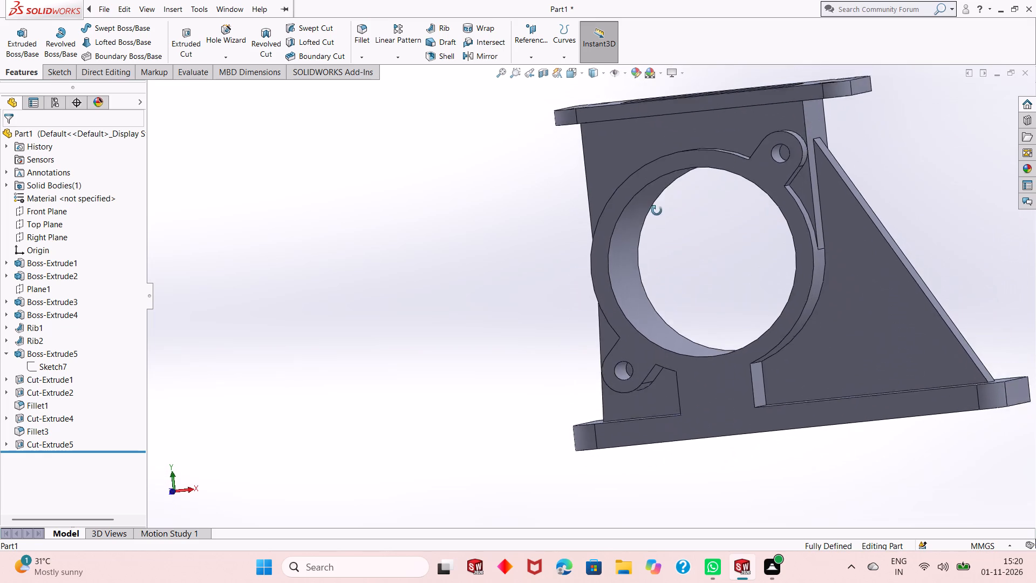
middle_click_drag(657, 211, 665, 196)
scroll(667, 196, "up", 2)
middle_click_drag(749, 240, 793, 226)
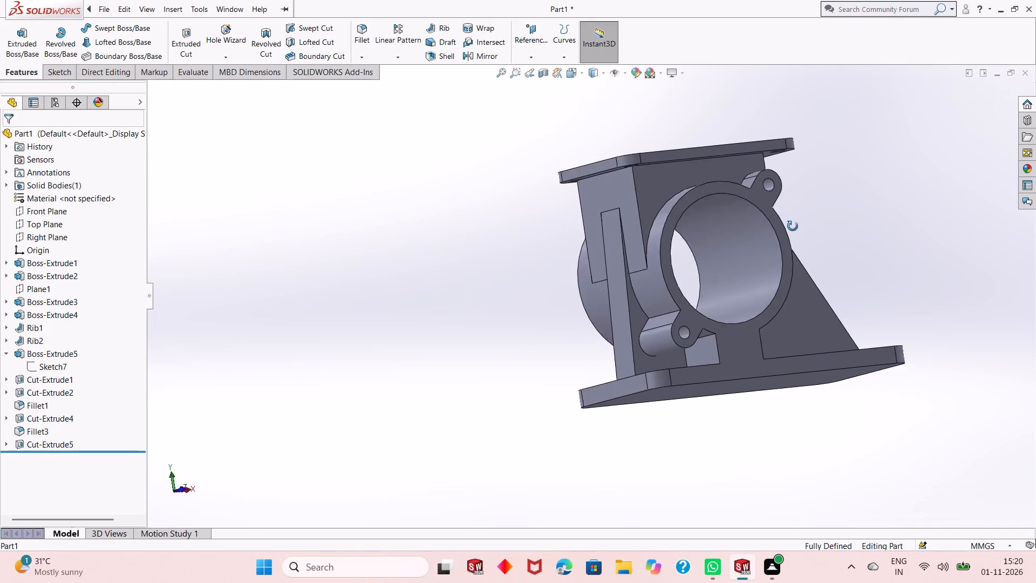
middle_click_drag(793, 226, 750, 255)
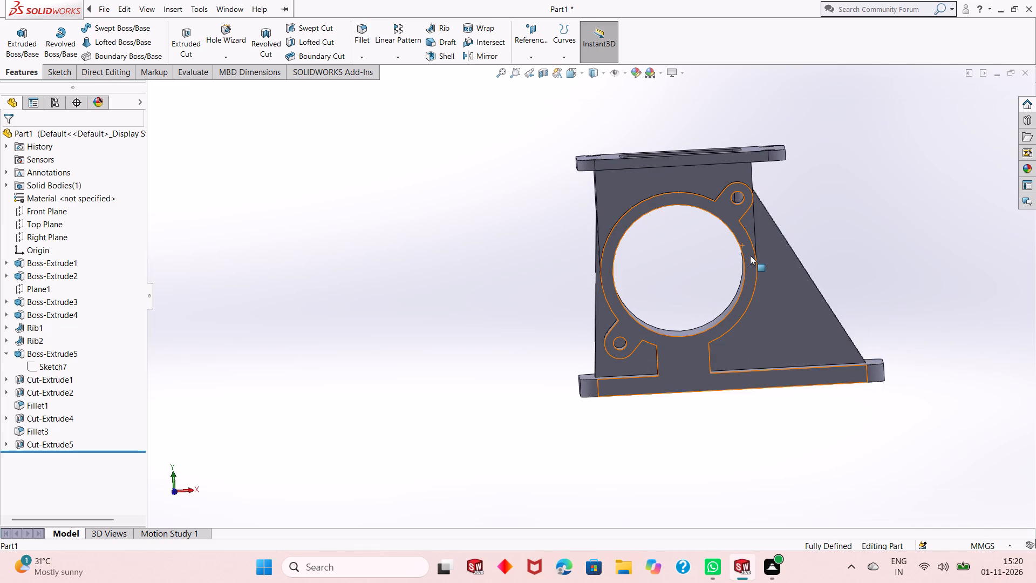
middle_click_drag(692, 249, 692, 254)
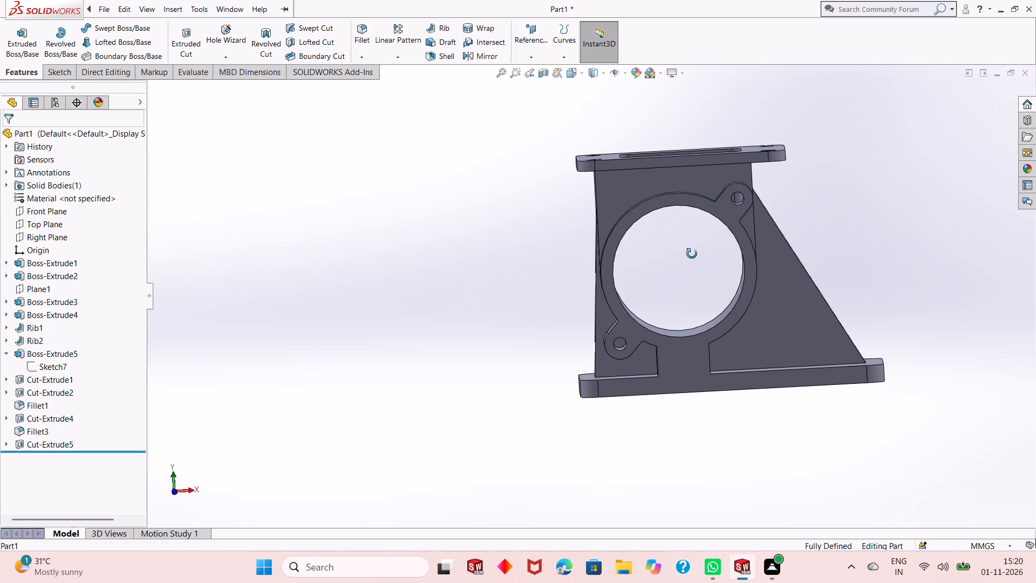
middle_click_drag(692, 254, 705, 360)
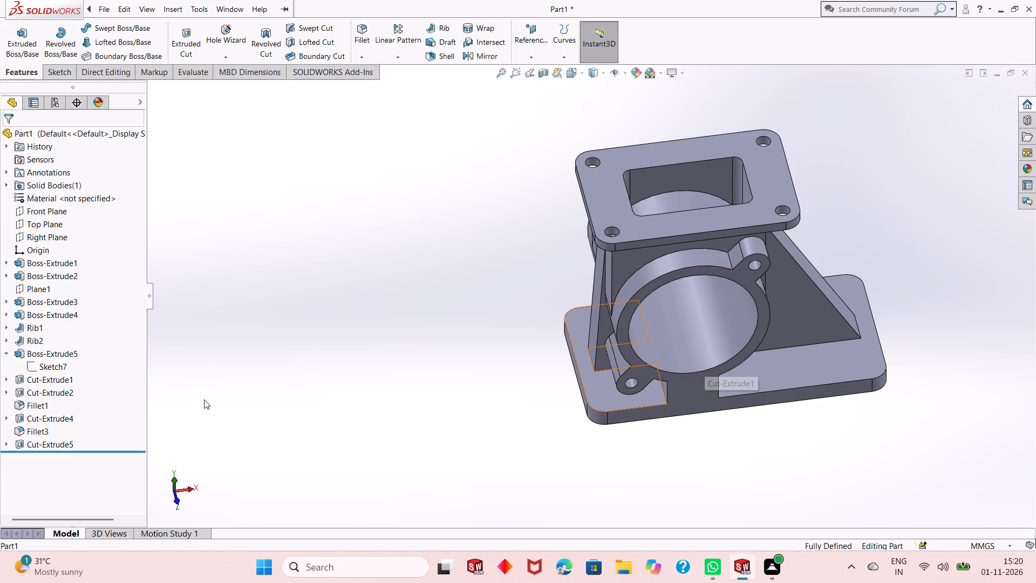
key("Escape")
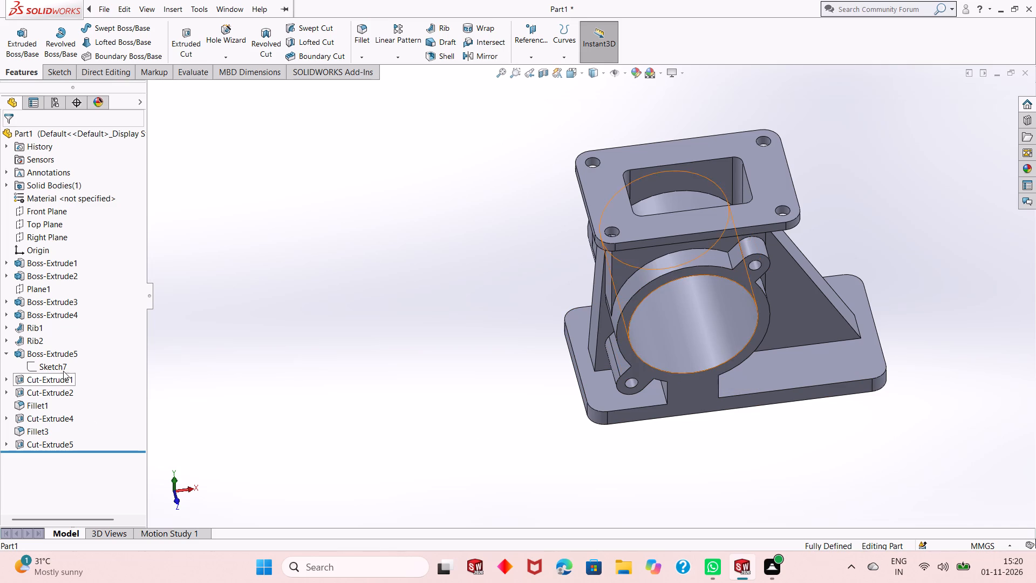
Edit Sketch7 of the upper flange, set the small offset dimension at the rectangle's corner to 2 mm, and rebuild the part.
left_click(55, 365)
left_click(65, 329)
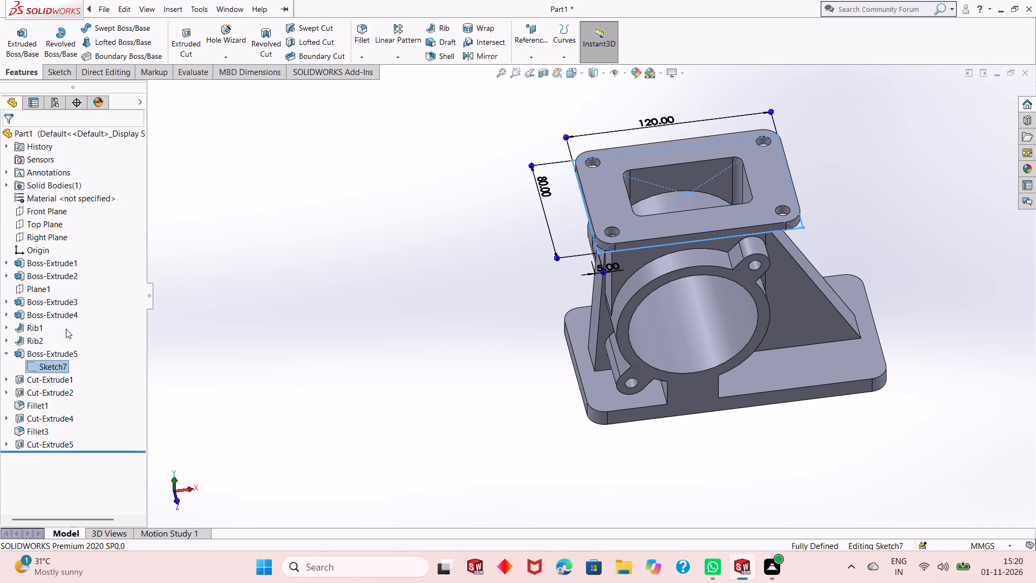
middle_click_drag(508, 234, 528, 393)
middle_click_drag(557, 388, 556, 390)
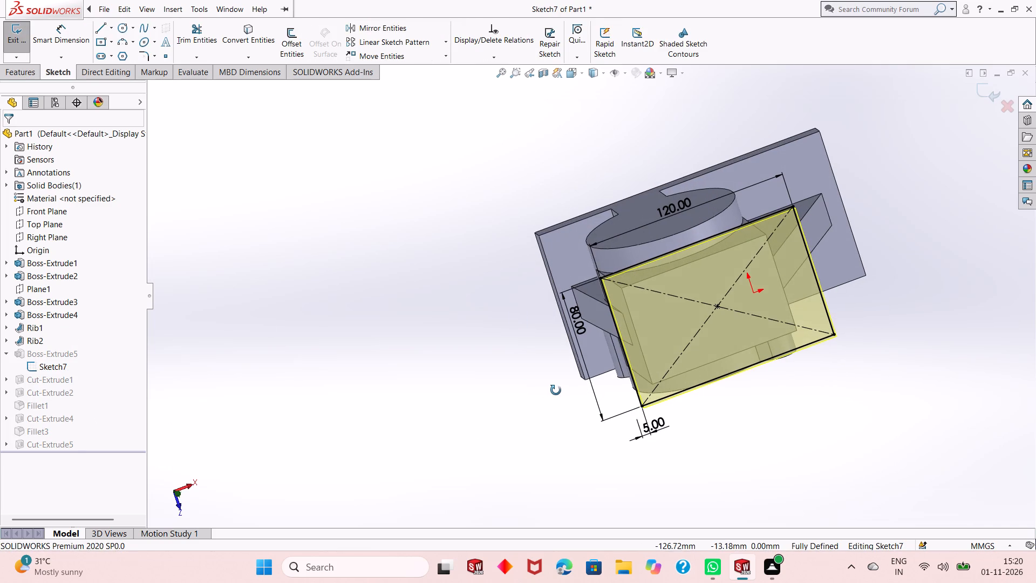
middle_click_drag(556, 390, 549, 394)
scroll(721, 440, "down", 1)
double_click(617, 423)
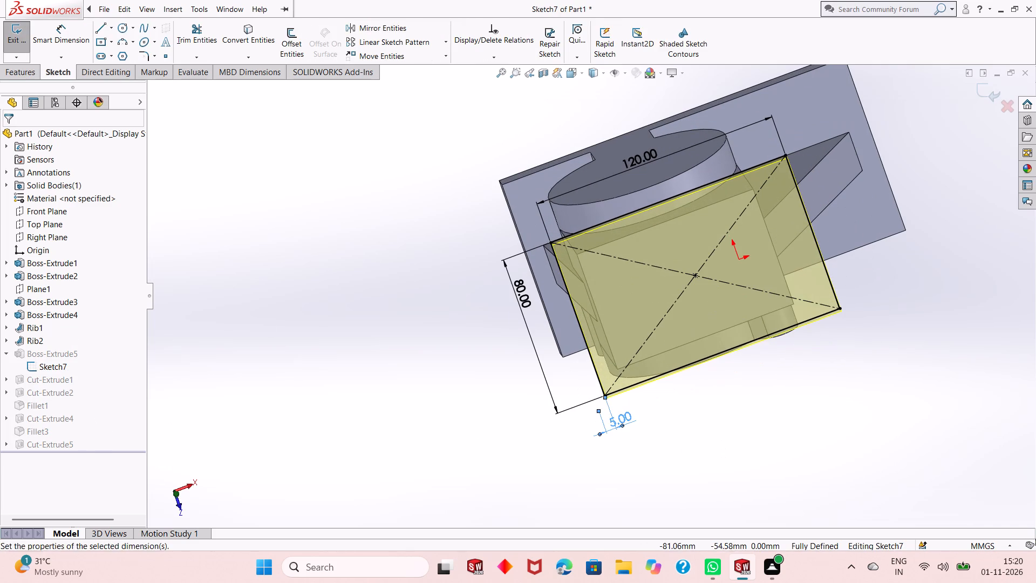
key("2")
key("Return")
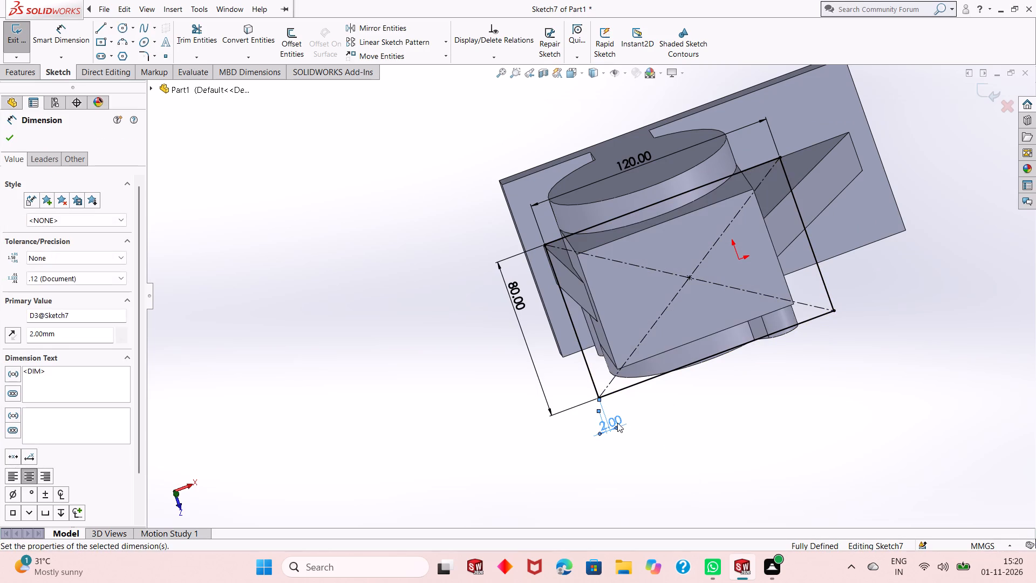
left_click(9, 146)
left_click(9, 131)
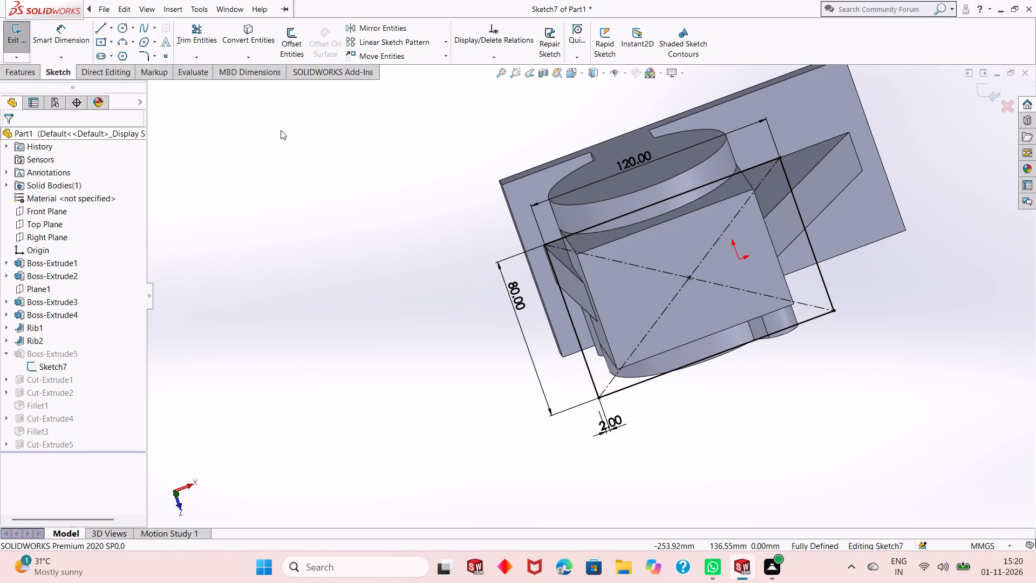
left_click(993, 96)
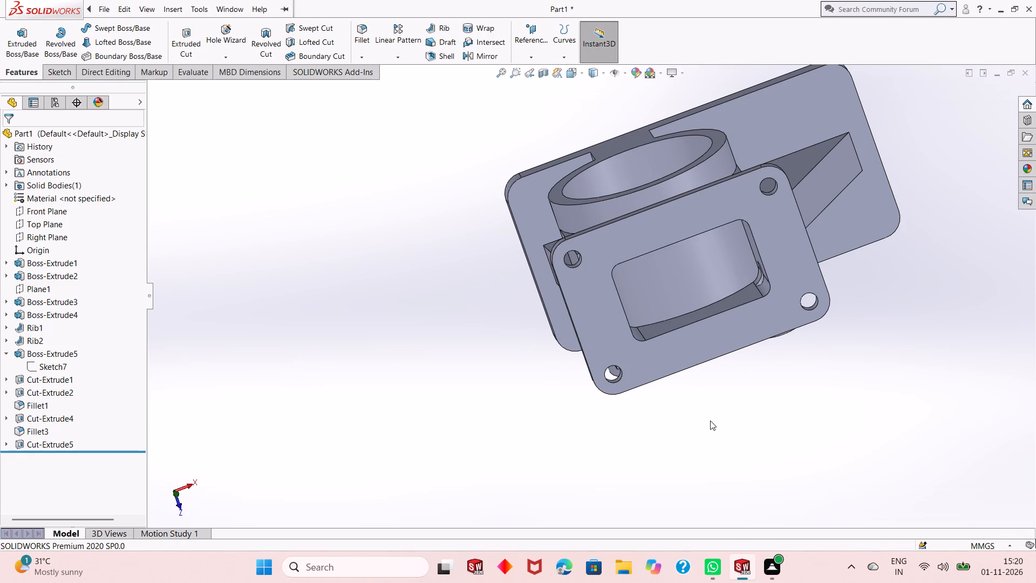
Reopen the upper flange's Sketch7, set the rectangle's corner offset dimension to 0 mm, and rebuild the part.
middle_click_drag(707, 422, 690, 195)
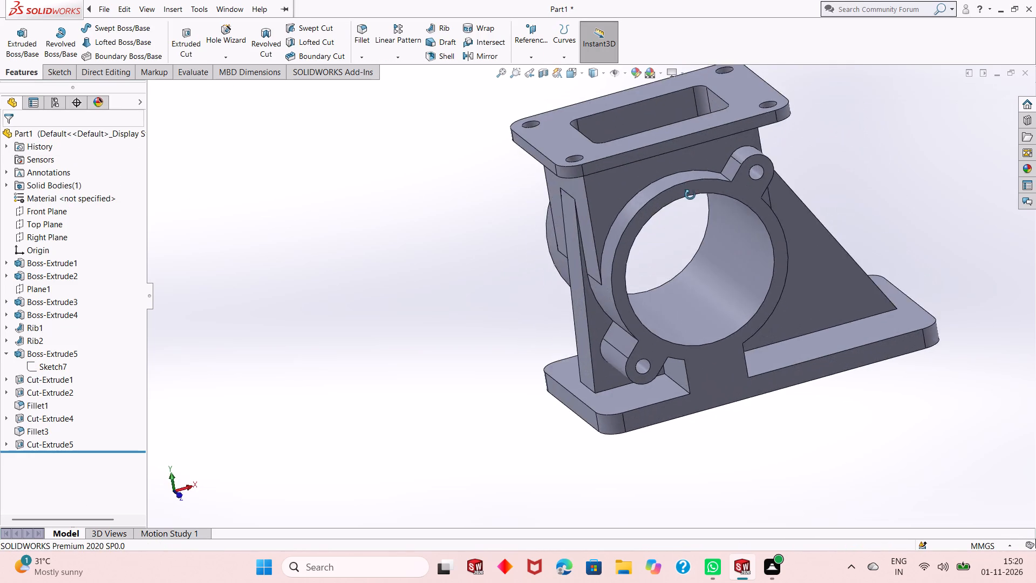
middle_click_drag(690, 195, 703, 396)
scroll(531, 267, "down", 3)
scroll(637, 261, "down", 3)
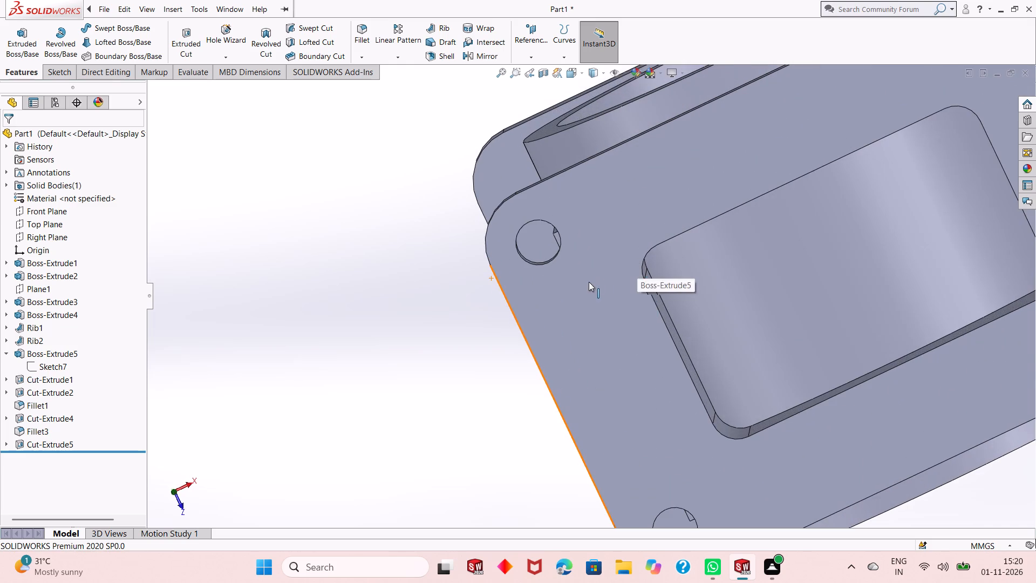
middle_click_drag(588, 283, 597, 260)
scroll(582, 300, "up", 2)
key("Escape")
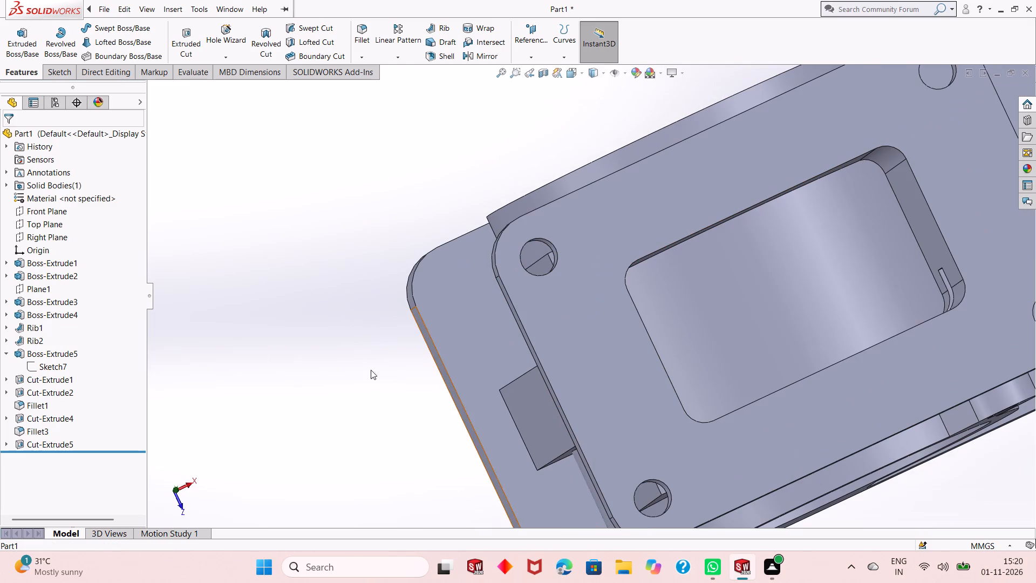
left_click(47, 361)
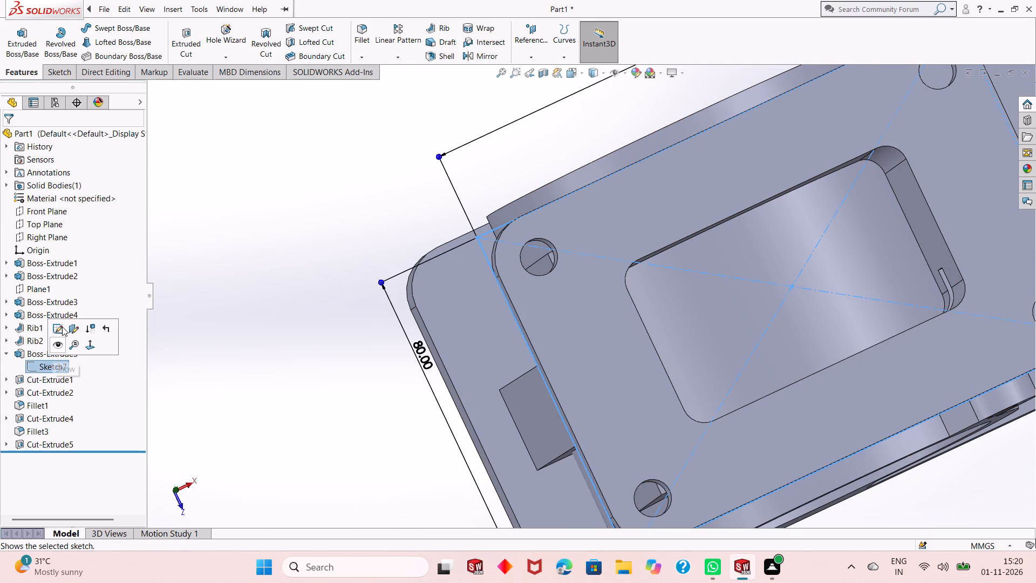
left_click(62, 327)
scroll(513, 441, "up", 4)
triple_click(620, 448)
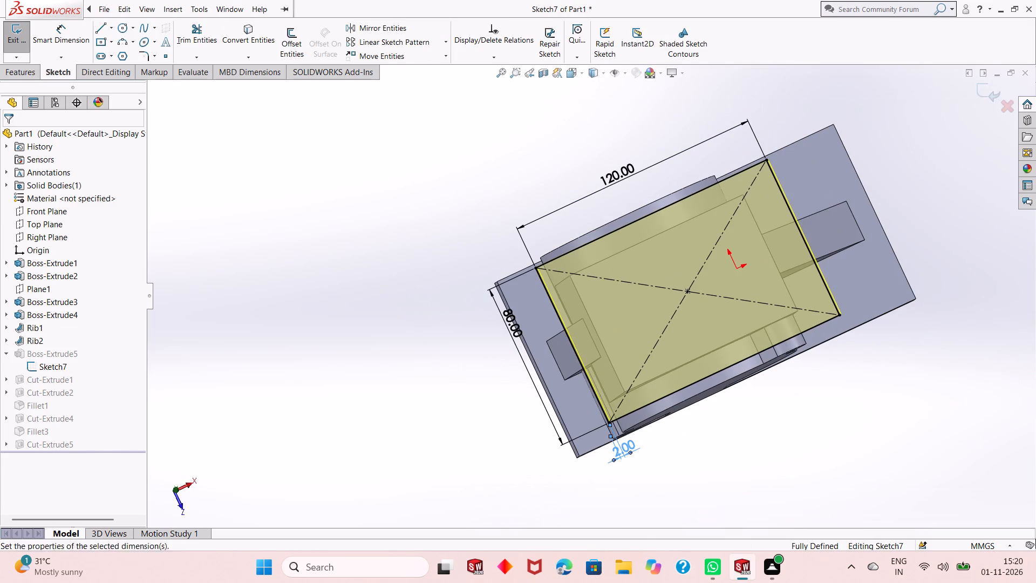
key("0")
key("Return")
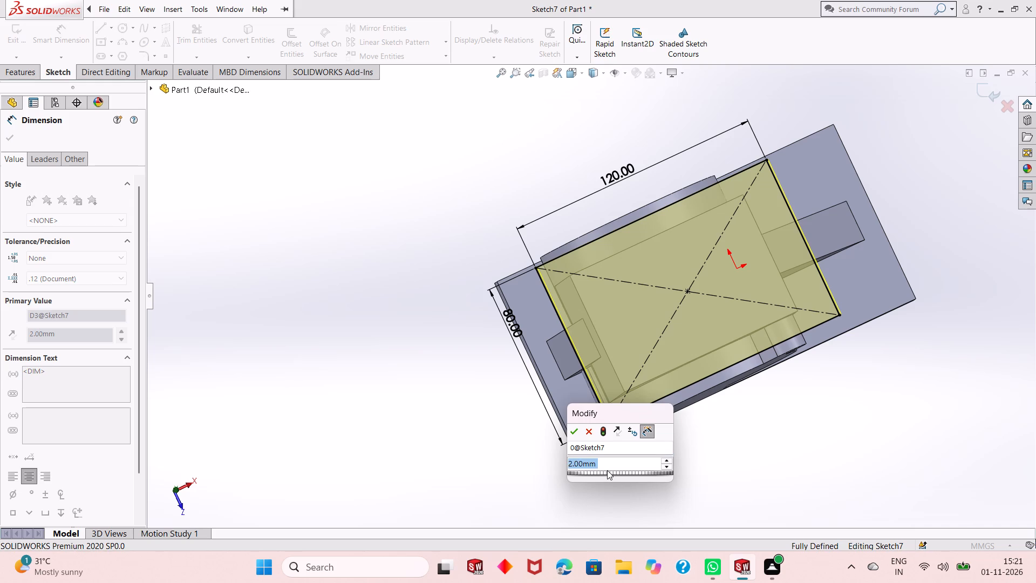
key("0")
key("Return")
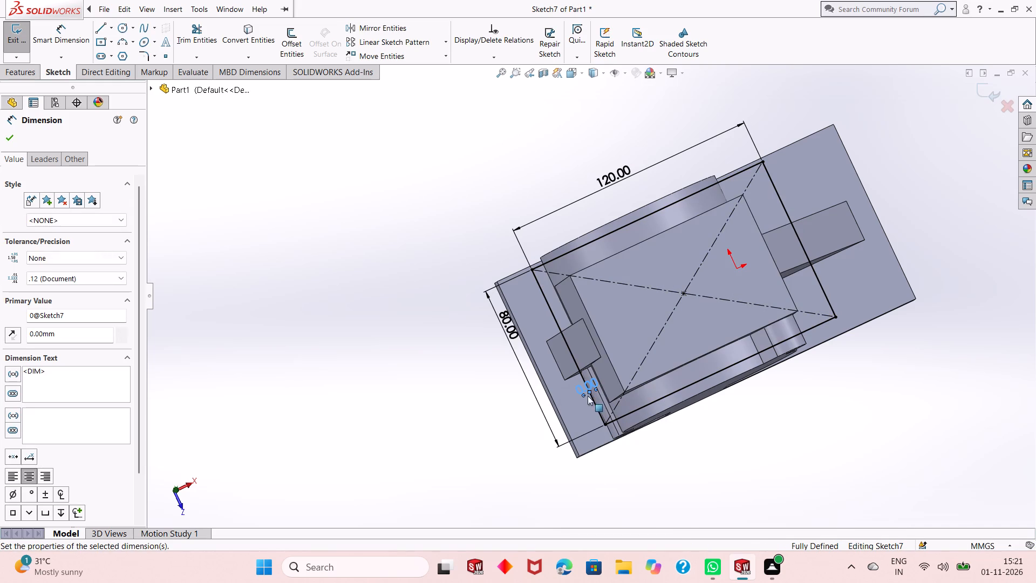
left_click(5, 144)
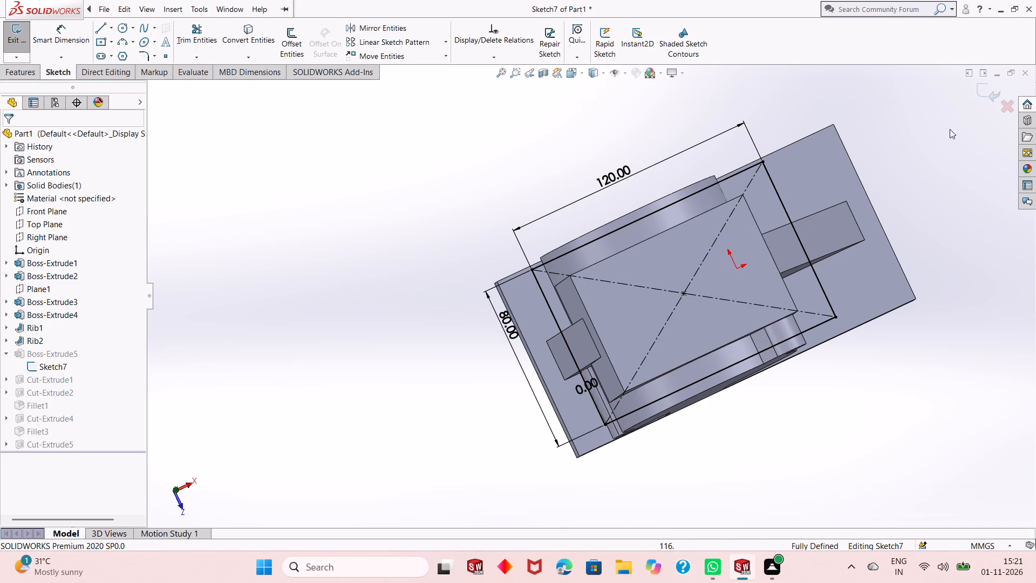
left_click(980, 89)
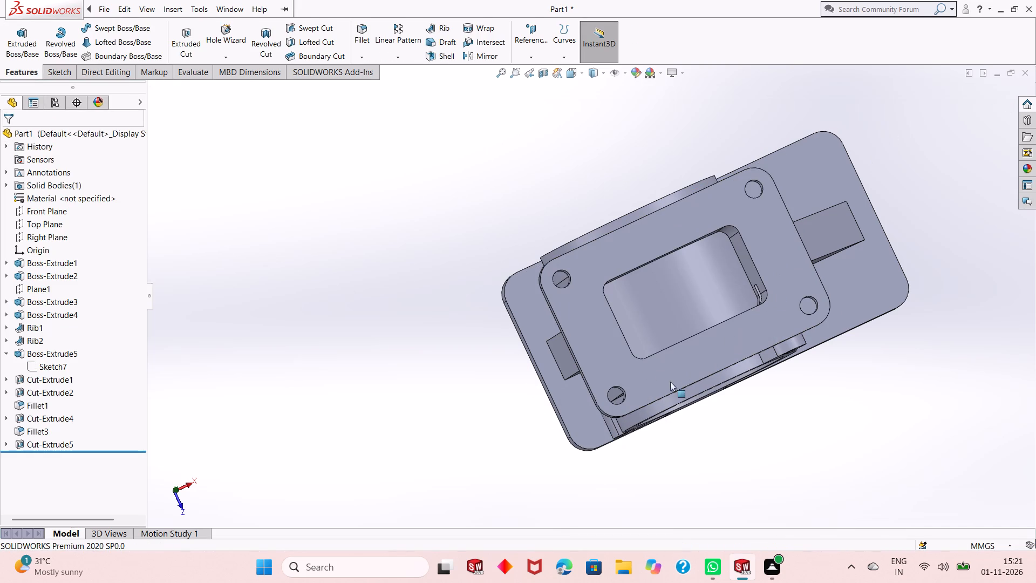
Examine the bracket's flange, bore and base plate from above, below and the front.
middle_click(658, 383)
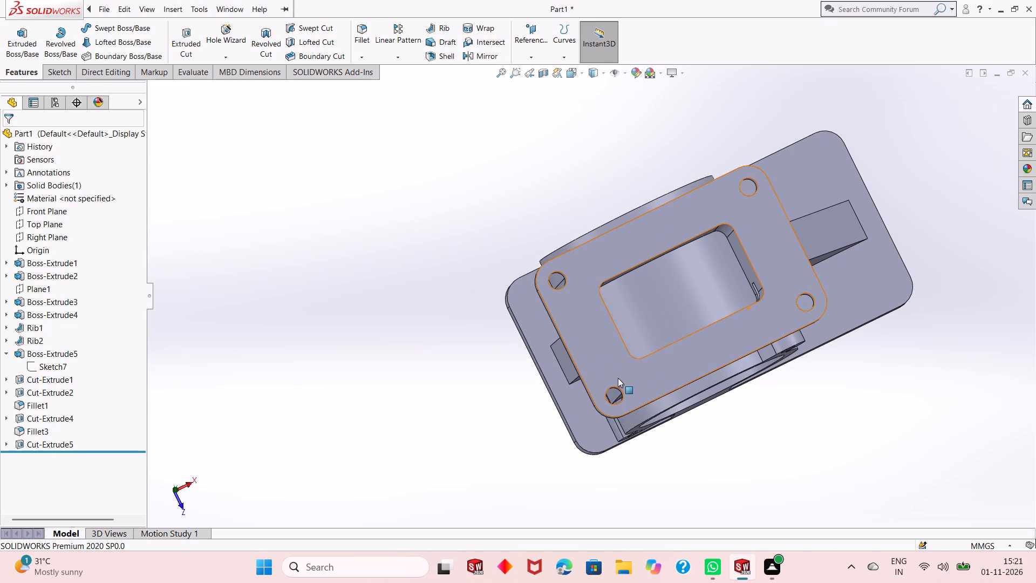
scroll(617, 378, "down", 1)
middle_click_drag(617, 378, 727, 195)
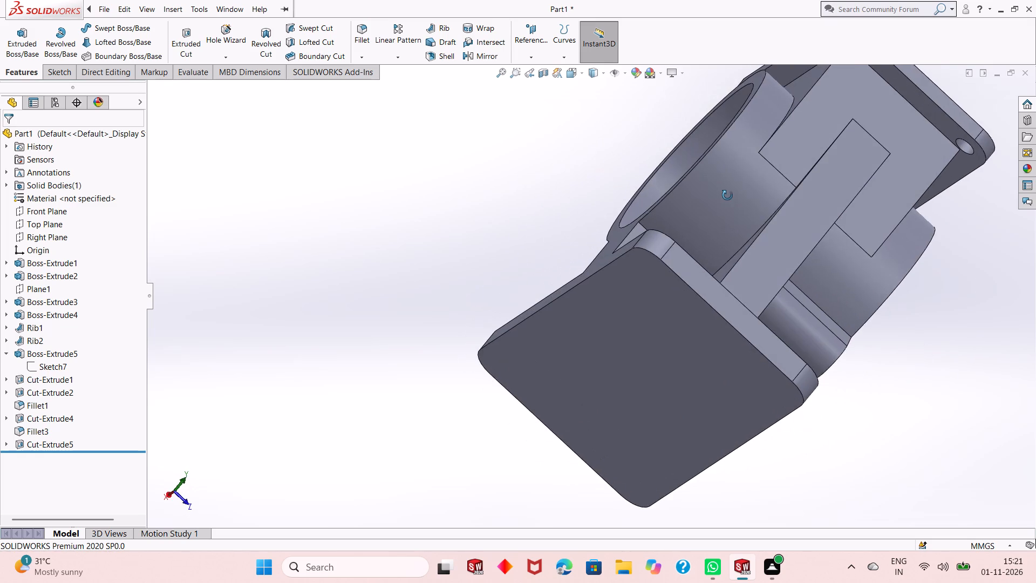
middle_click_drag(727, 195, 614, 296)
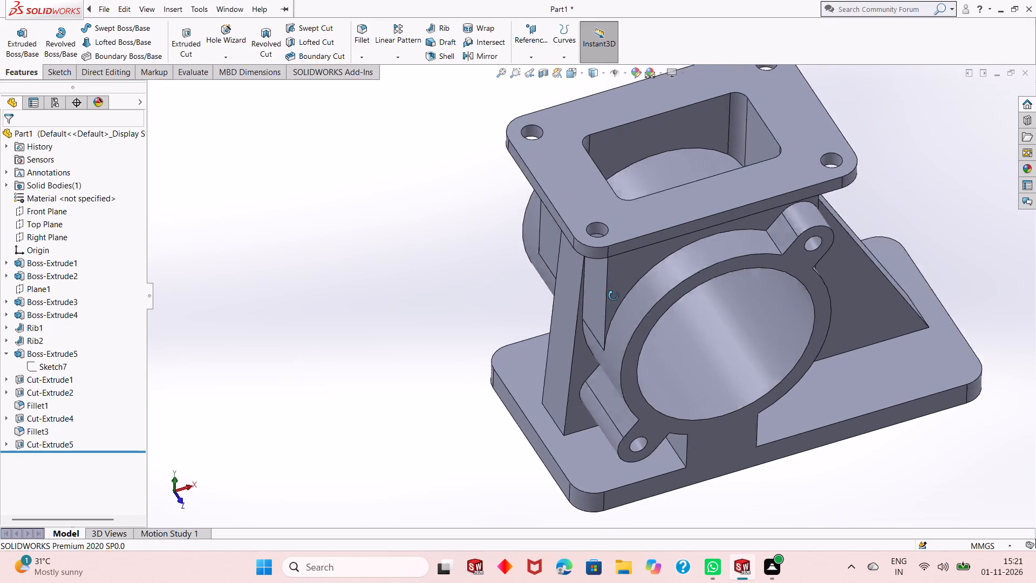
middle_click_drag(614, 296, 603, 300)
scroll(706, 356, "up", 2)
key("Escape")
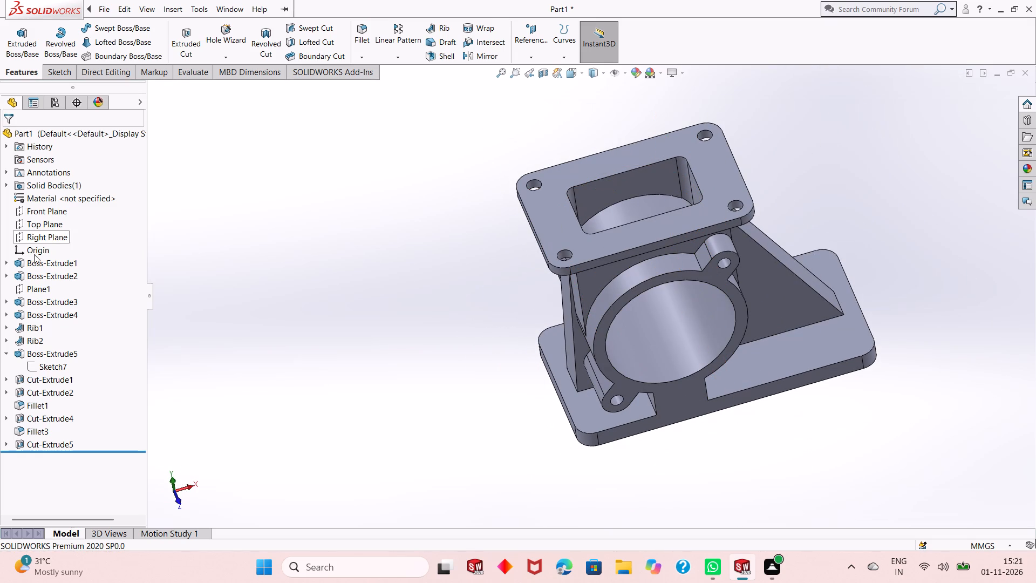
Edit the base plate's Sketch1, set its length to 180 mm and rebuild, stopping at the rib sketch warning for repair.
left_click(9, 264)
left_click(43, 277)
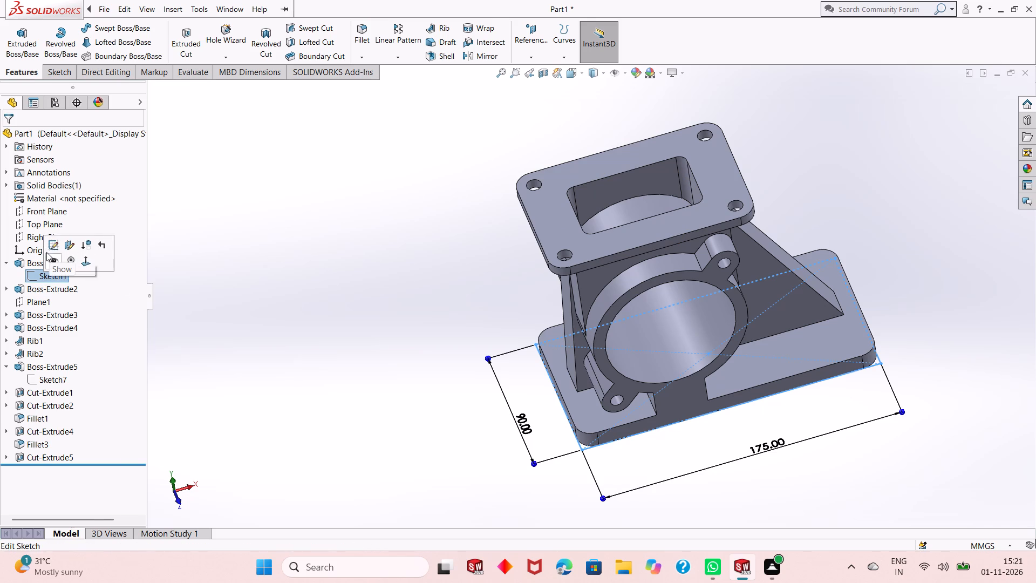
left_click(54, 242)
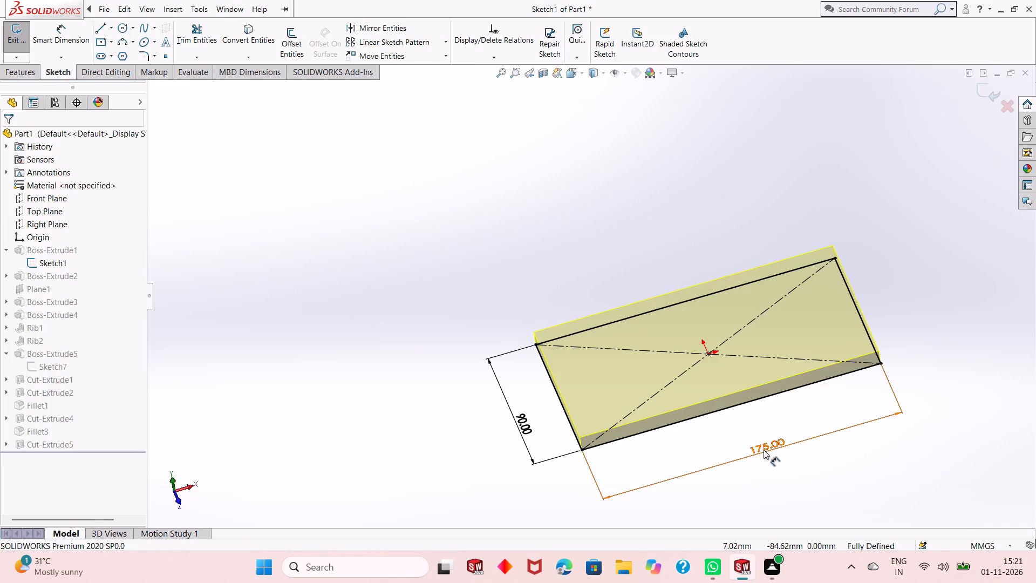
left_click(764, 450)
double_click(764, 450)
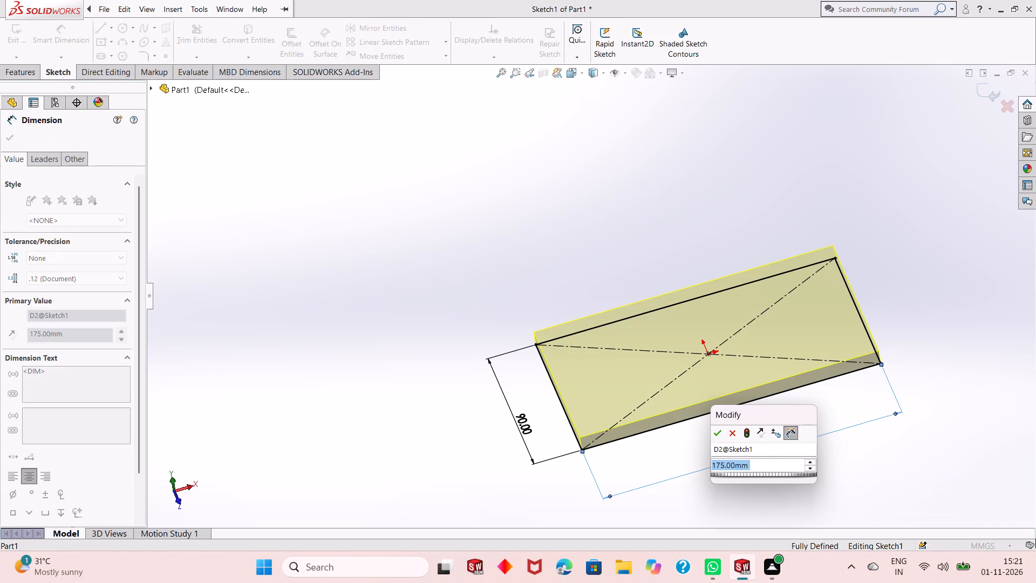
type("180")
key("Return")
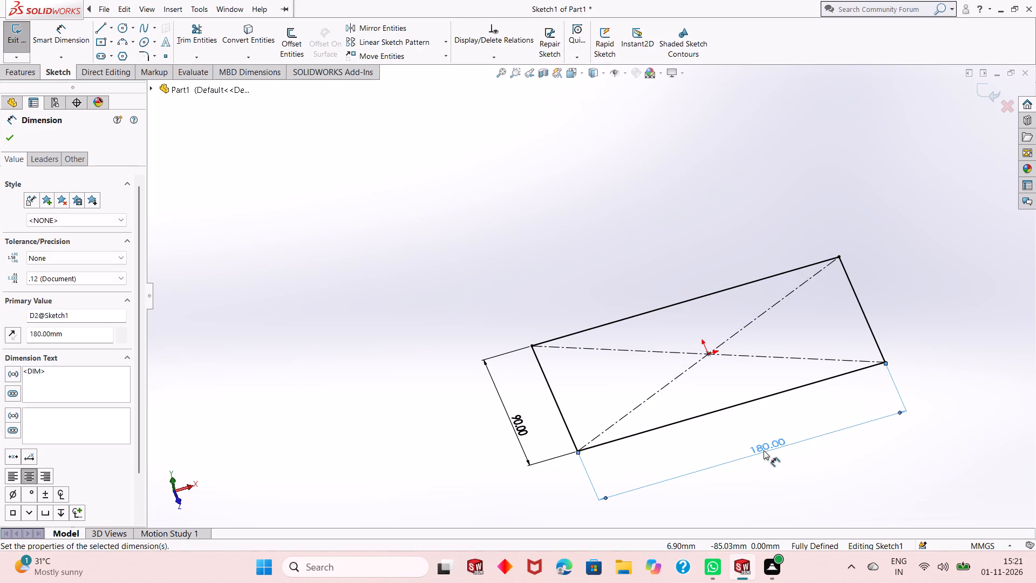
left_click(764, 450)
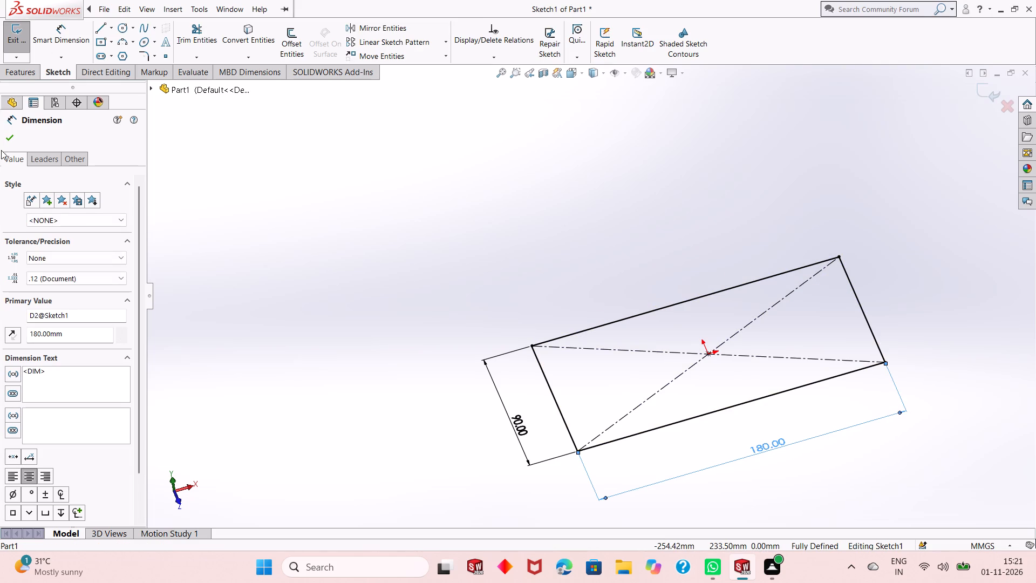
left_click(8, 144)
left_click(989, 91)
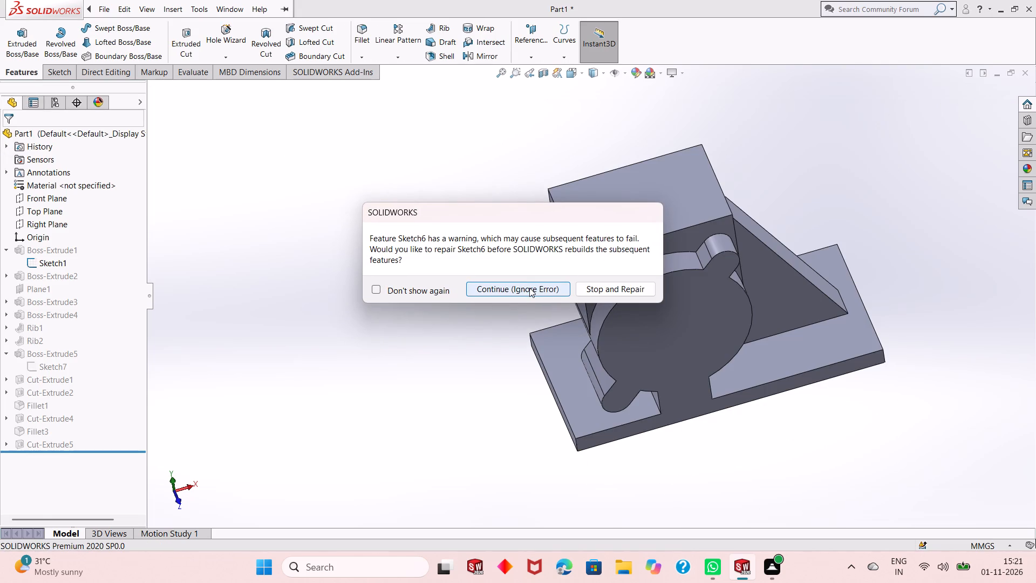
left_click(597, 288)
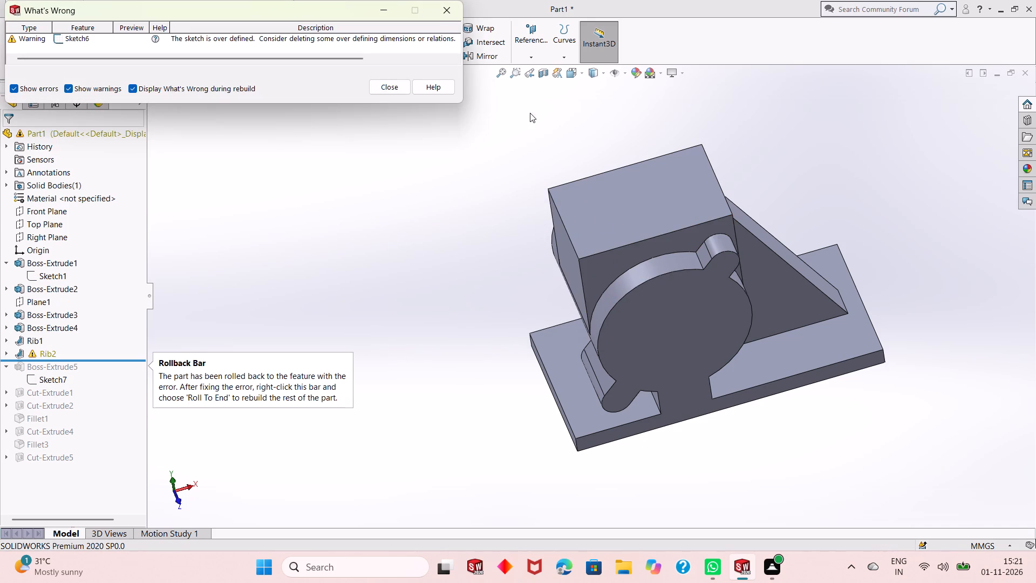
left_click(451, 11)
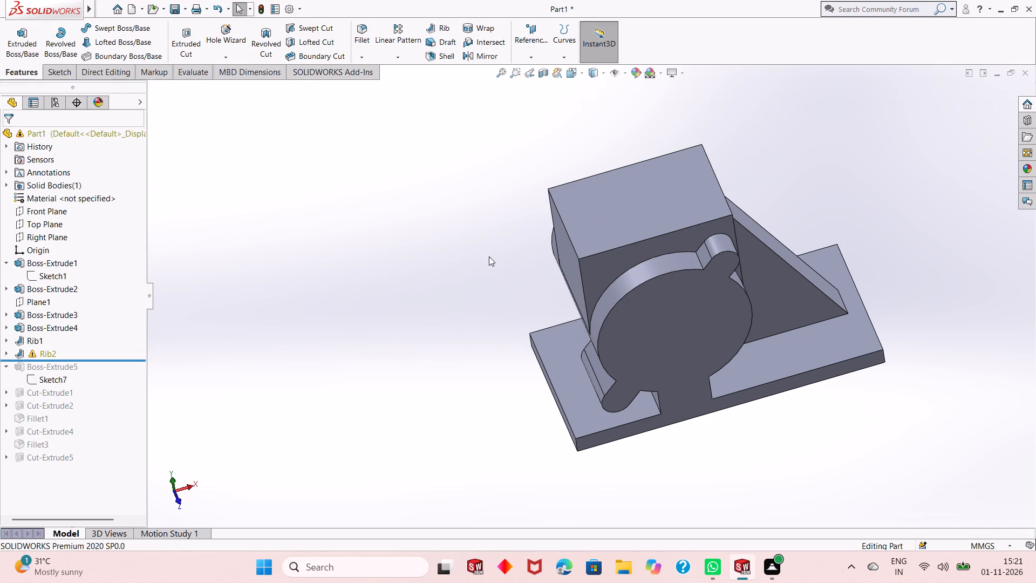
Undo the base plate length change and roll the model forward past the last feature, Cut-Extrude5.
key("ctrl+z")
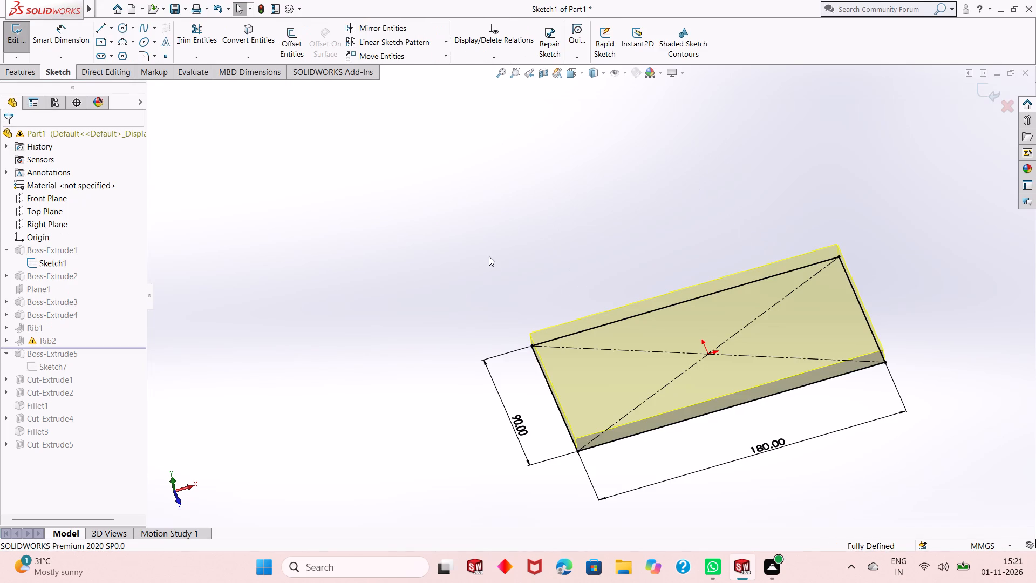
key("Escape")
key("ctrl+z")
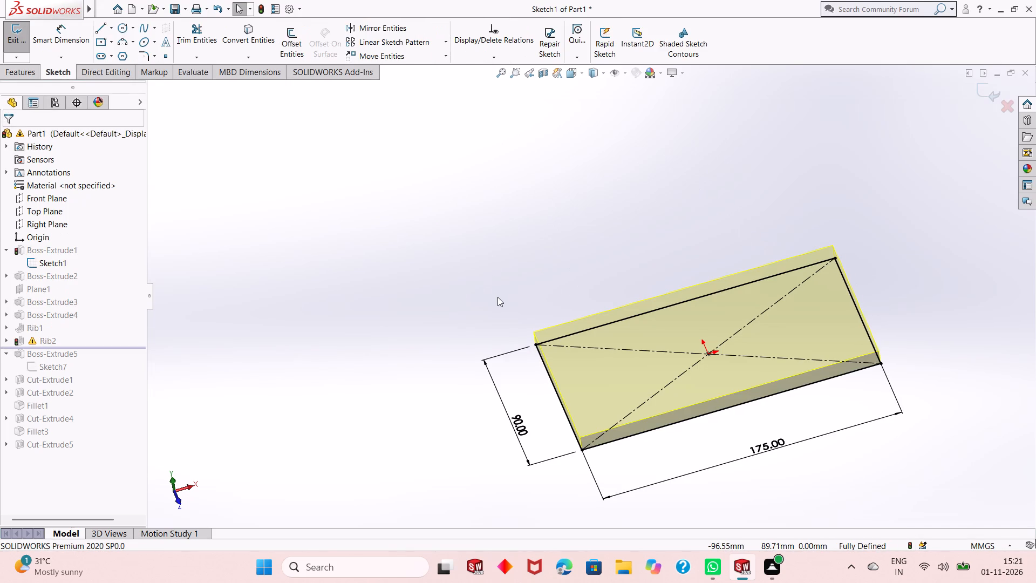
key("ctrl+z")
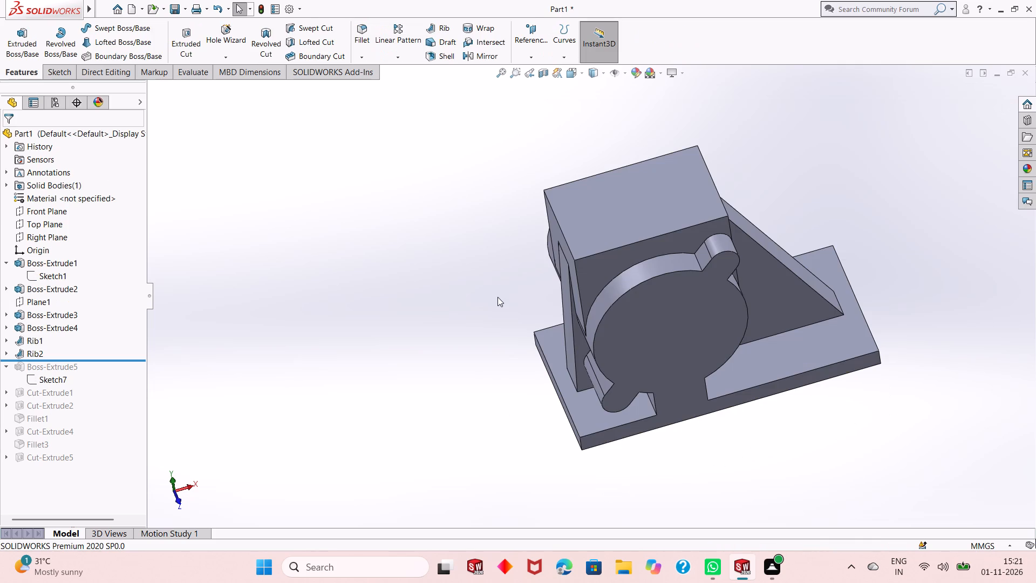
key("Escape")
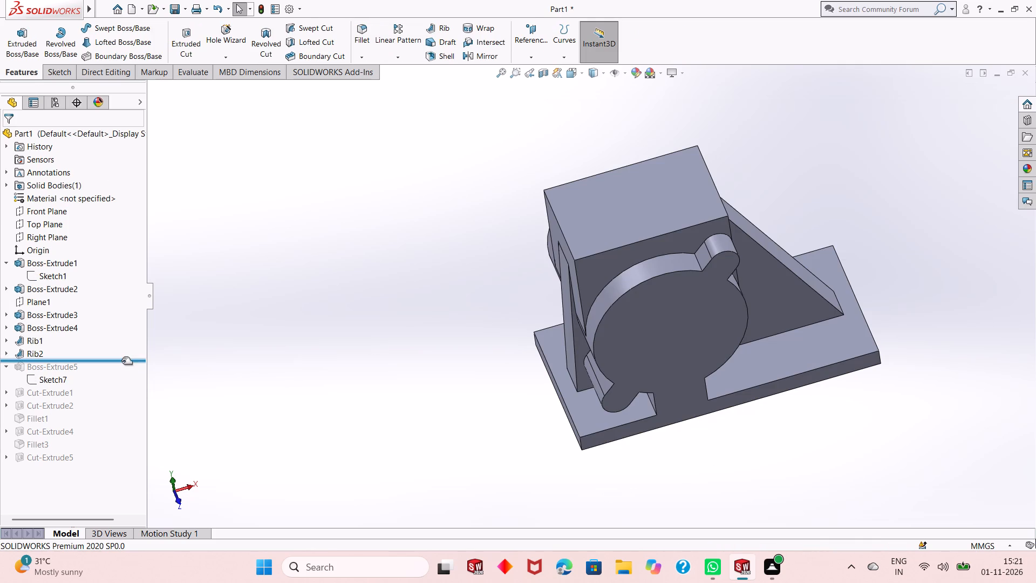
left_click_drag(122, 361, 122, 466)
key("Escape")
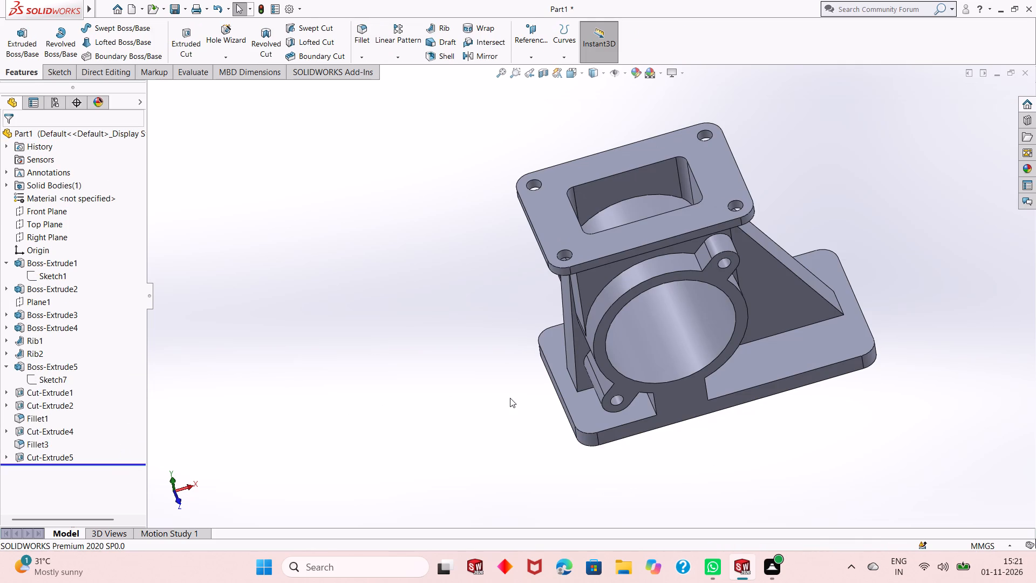
Examine the bracket's bore, flange, ribs and base plate from several sides.
scroll(510, 398, "up", 2)
left_click(456, 397)
middle_click_drag(609, 390, 623, 336)
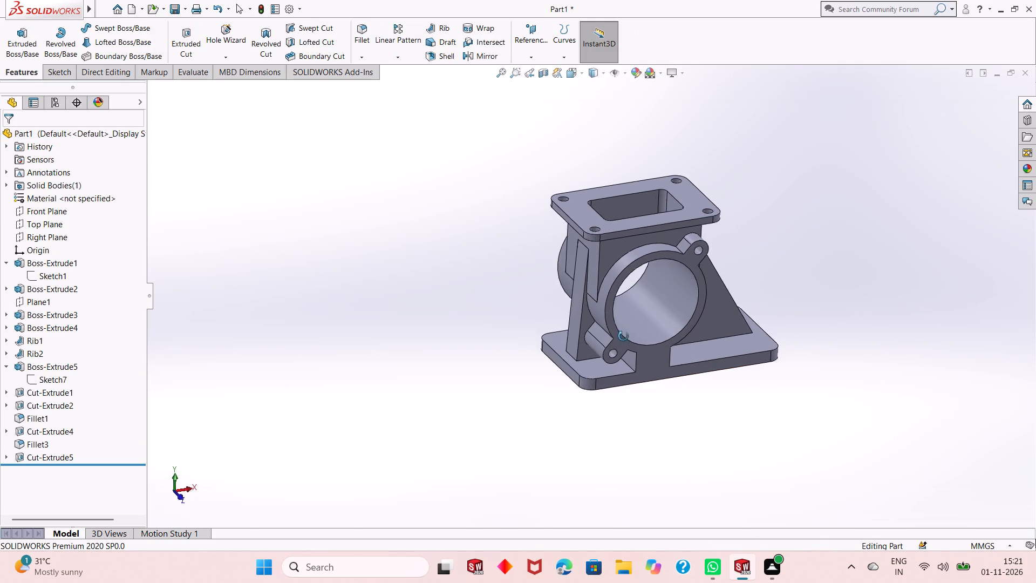
middle_click_drag(623, 336, 610, 253)
scroll(609, 271, "down", 2)
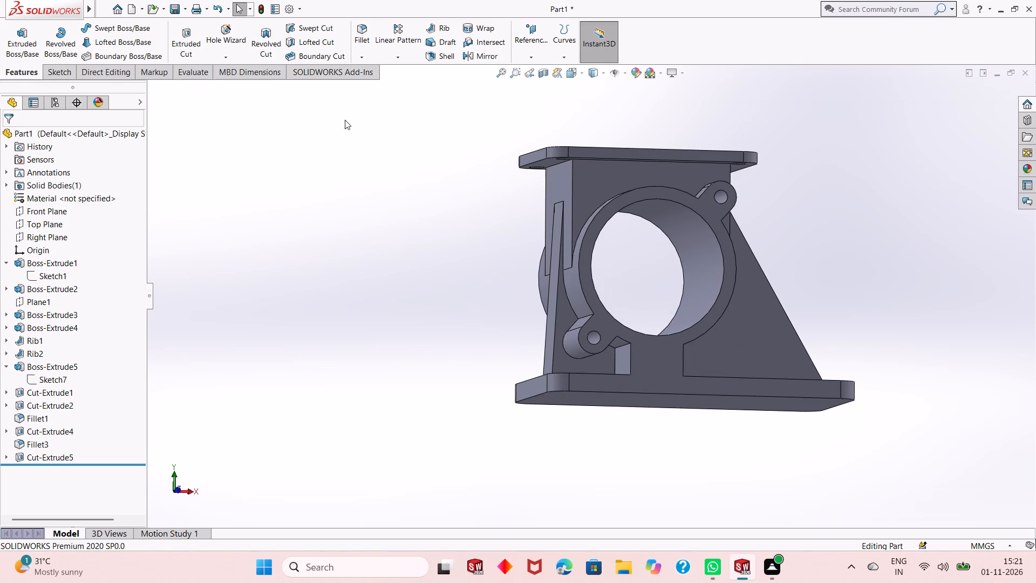
left_click(193, 45)
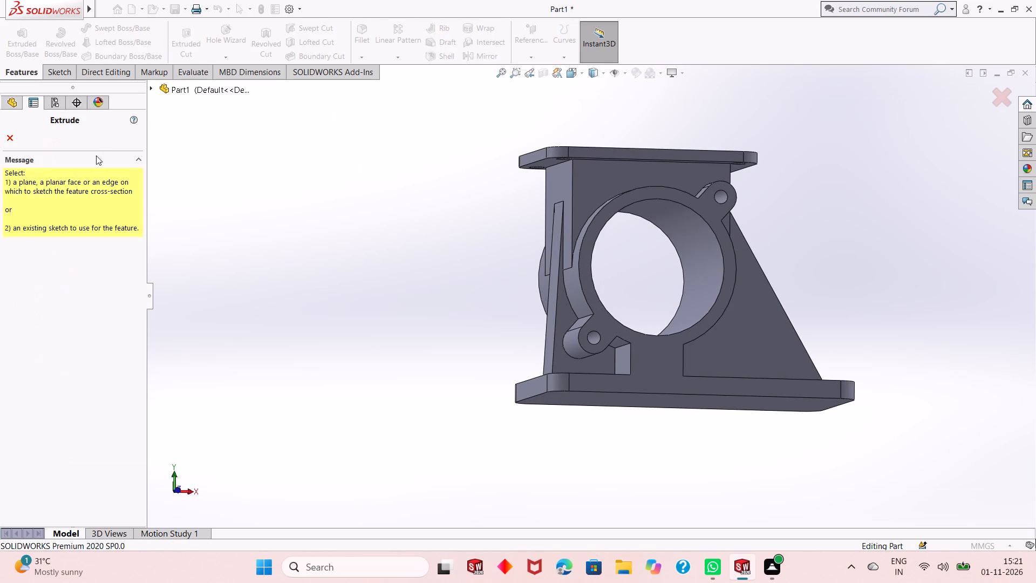
left_click(6, 139)
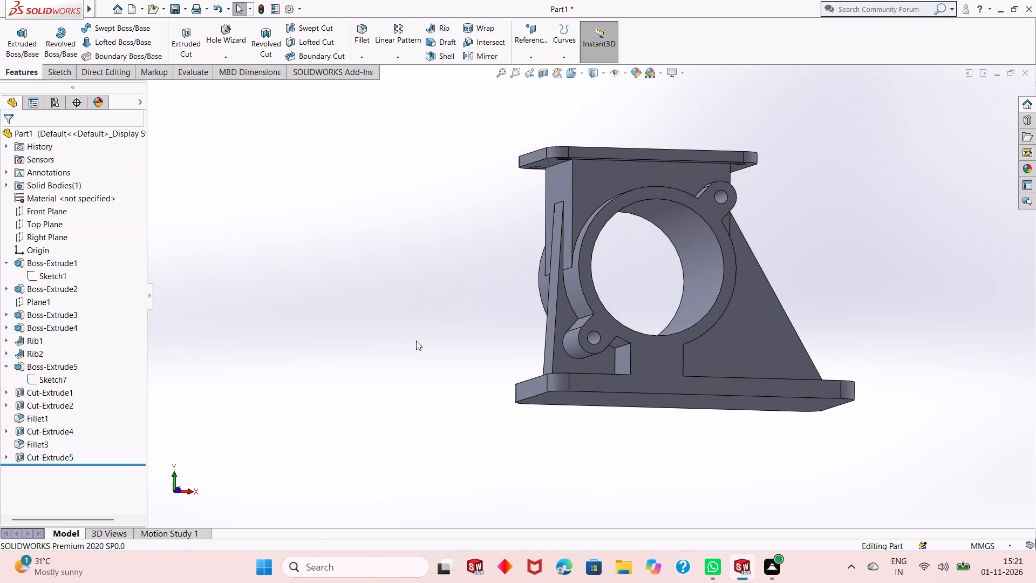
scroll(556, 333, "up", 1)
middle_click_drag(557, 331, 552, 274)
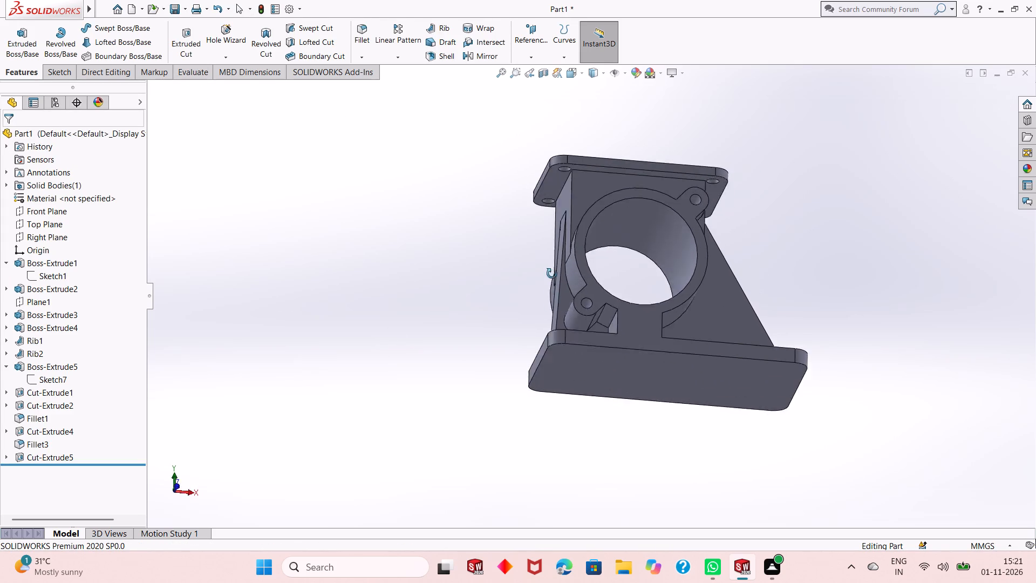
middle_click_drag(552, 274, 554, 439)
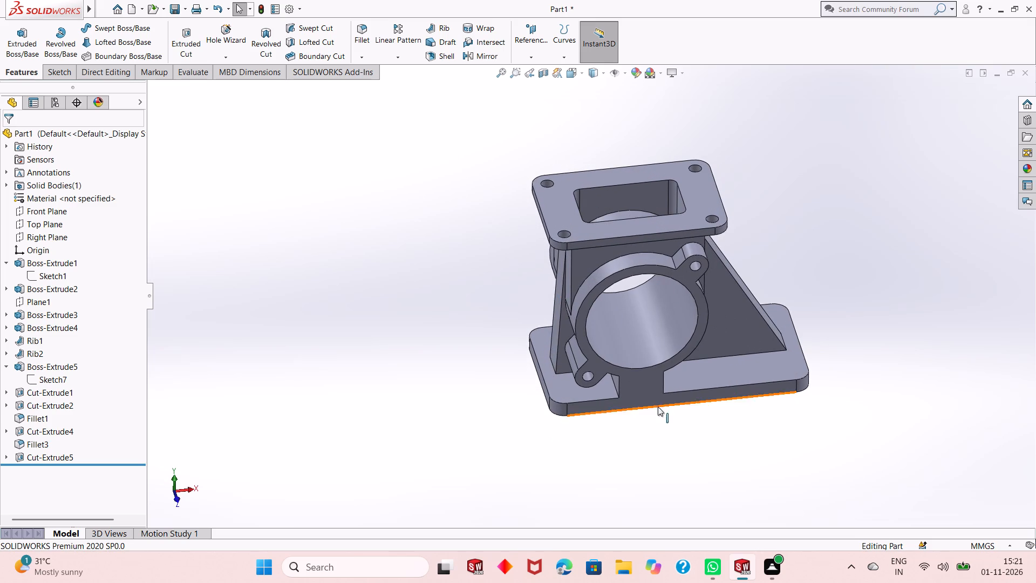
scroll(764, 368, "down", 2)
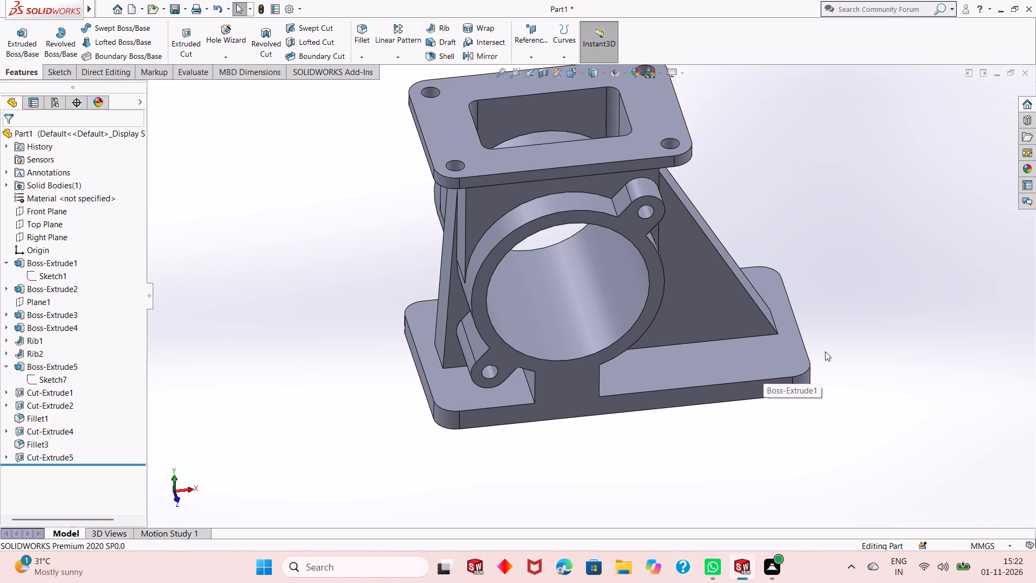
middle_click_drag(718, 328, 705, 362)
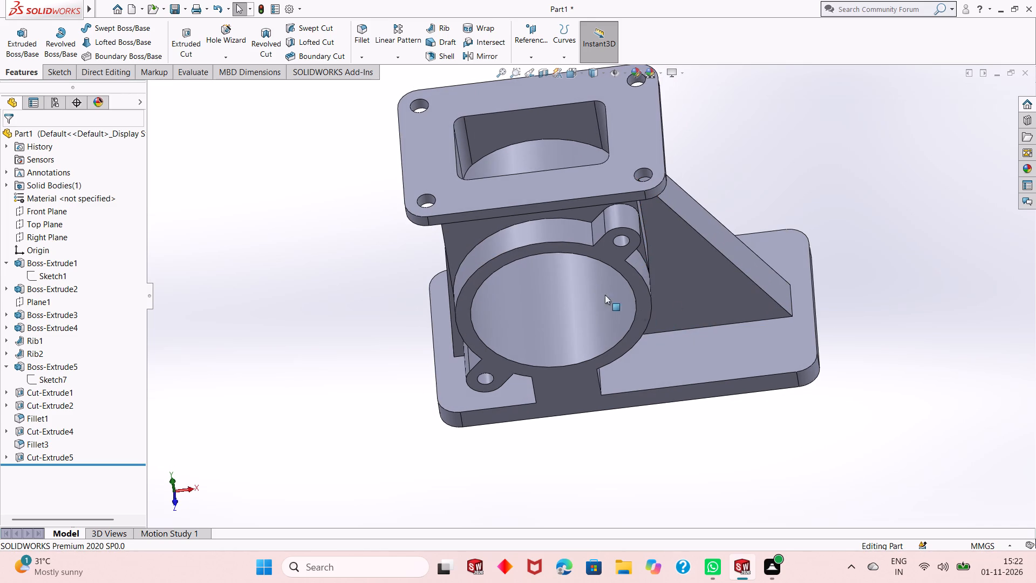
Start a legacy Hole Wizard hole of type Counterbored with a 9 mm diameter and 12 mm depth.
left_click(233, 39)
left_click(78, 286)
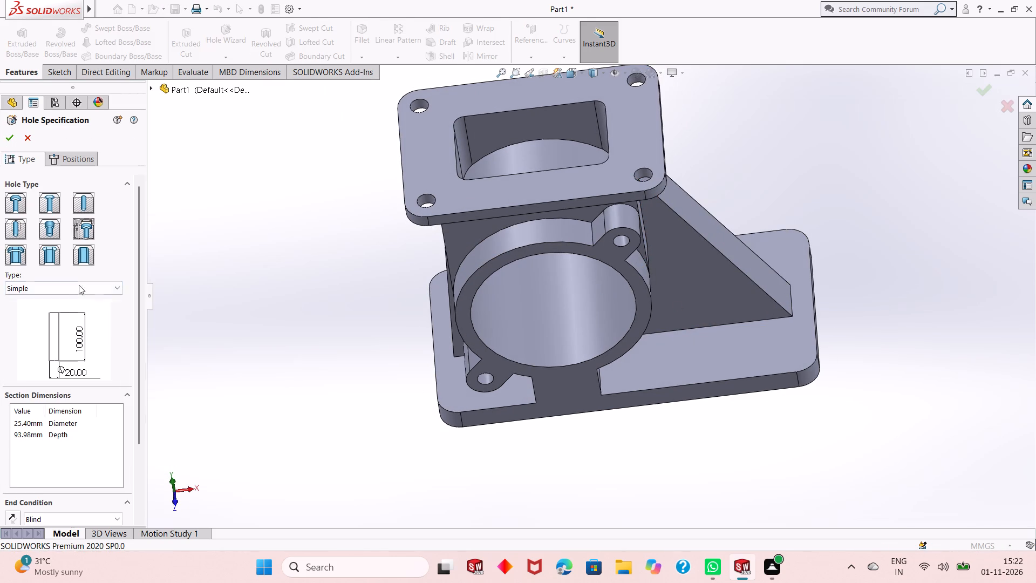
left_click(115, 286)
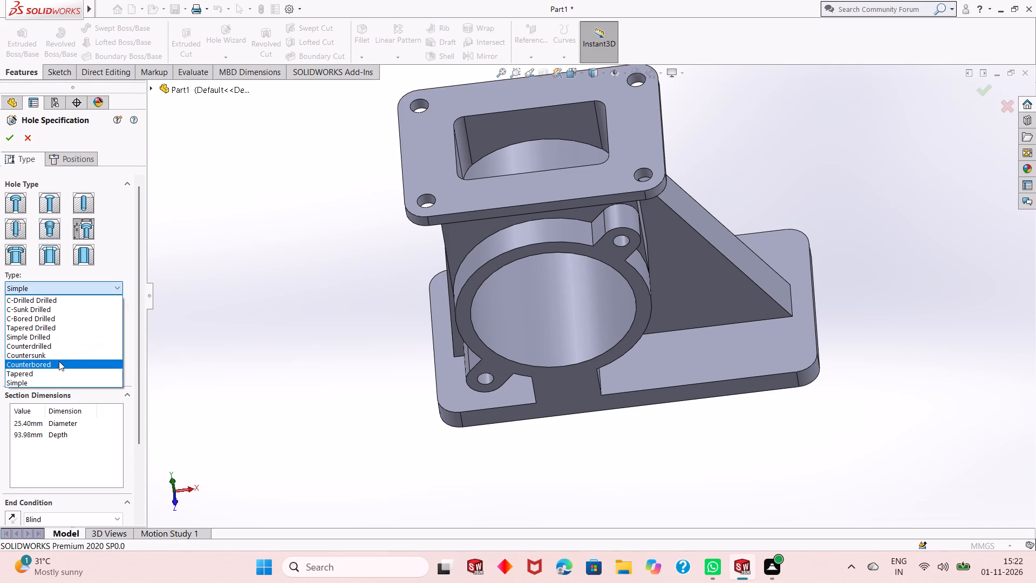
left_click(50, 363)
double_click(31, 425)
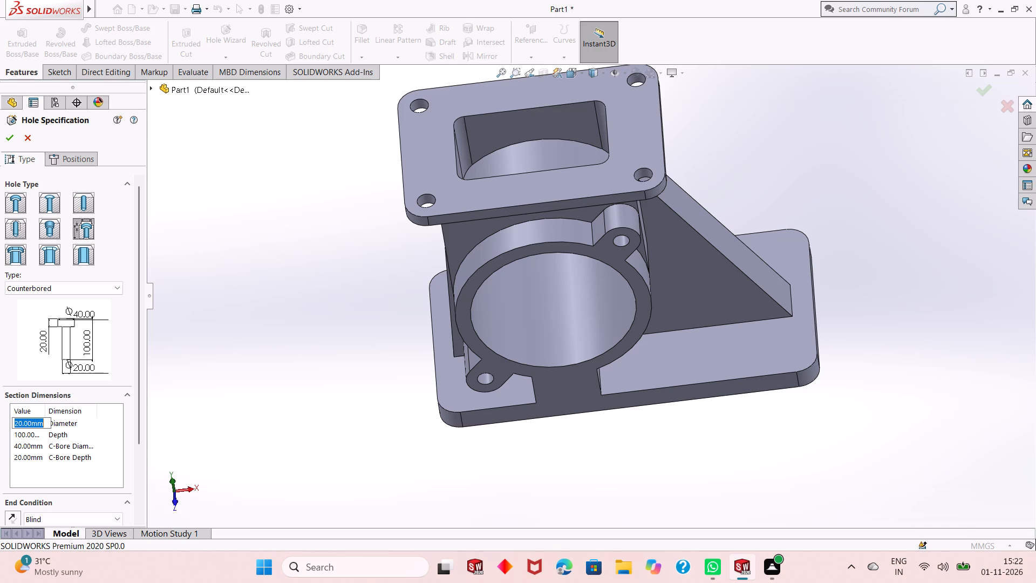
key("9")
key("Return")
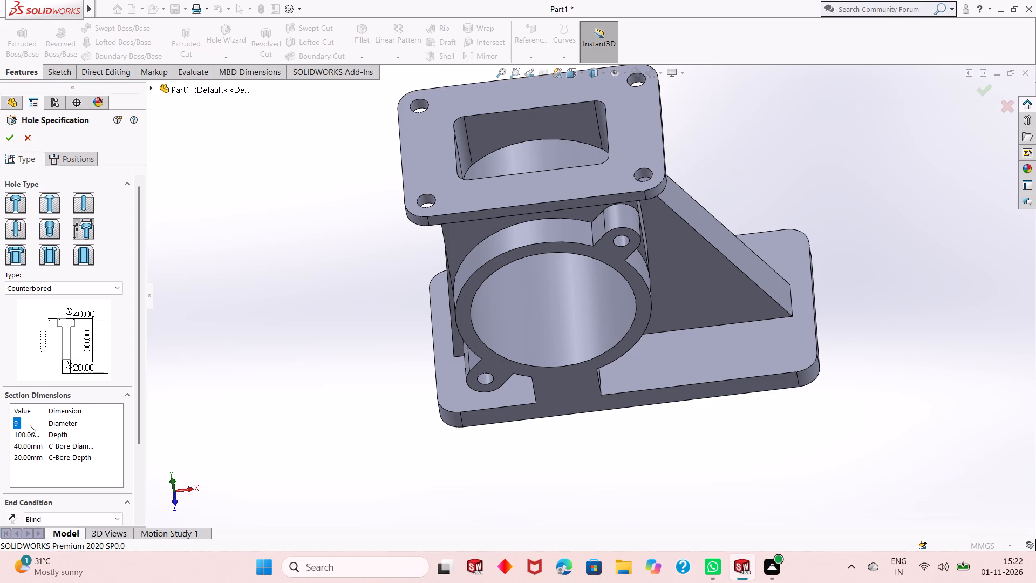
double_click(31, 436)
type("11")
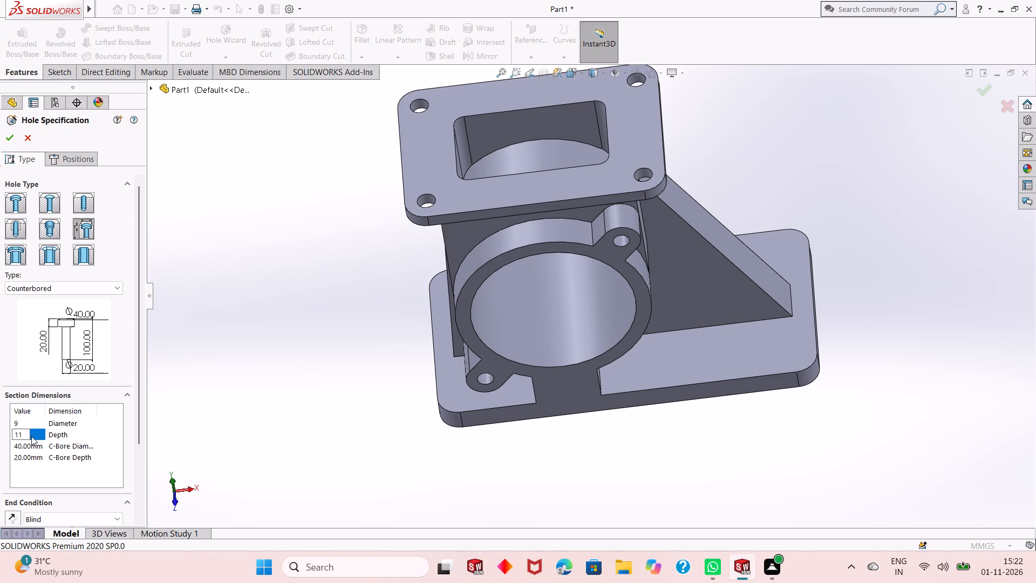
key("BackSpace")
key("2")
key("Return")
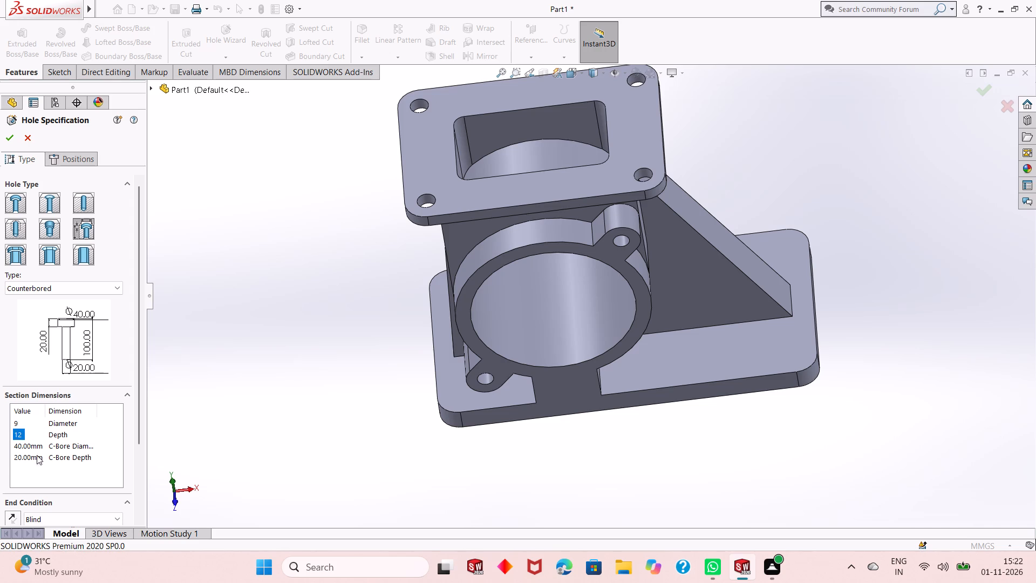
Set the hole's counterbore to 14 mm diameter and 5 mm depth.
double_click(40, 445)
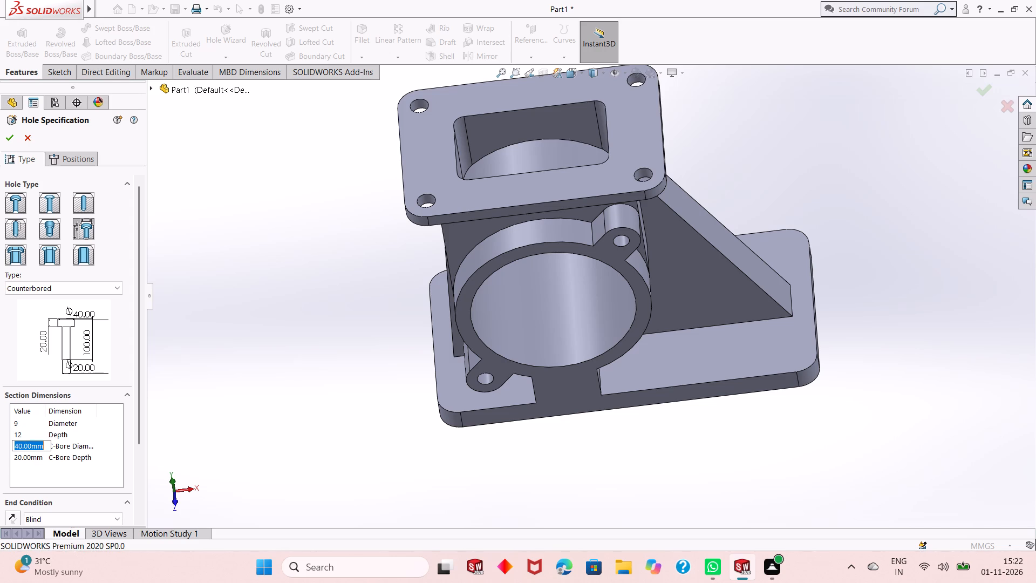
type("14")
key("Return")
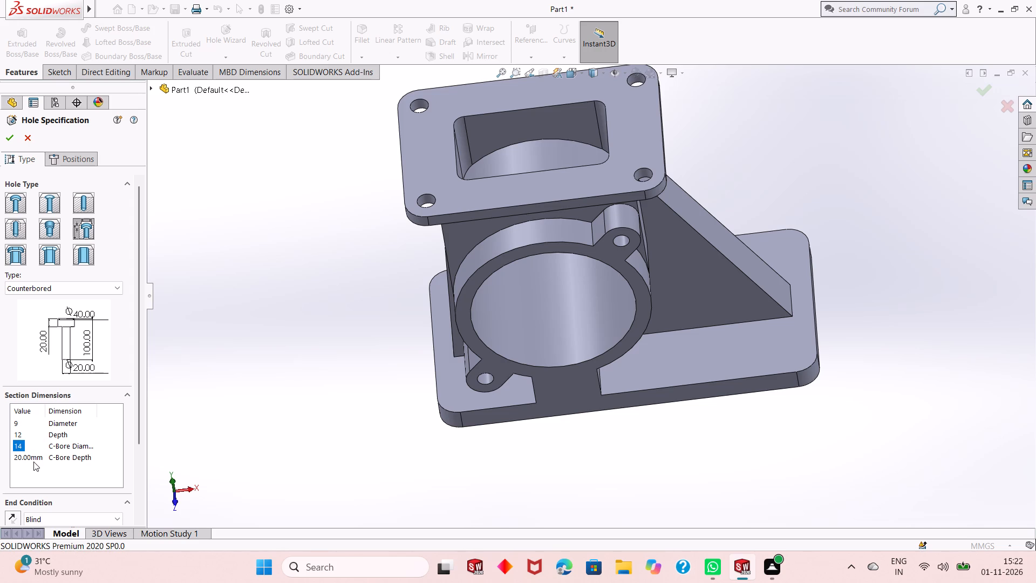
double_click(33, 462)
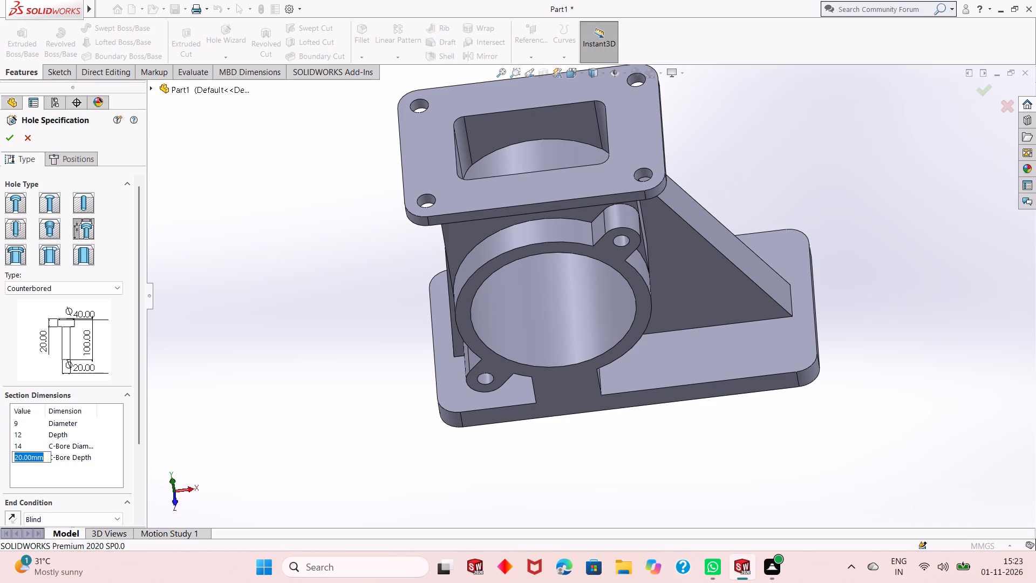
key("5")
key("Return")
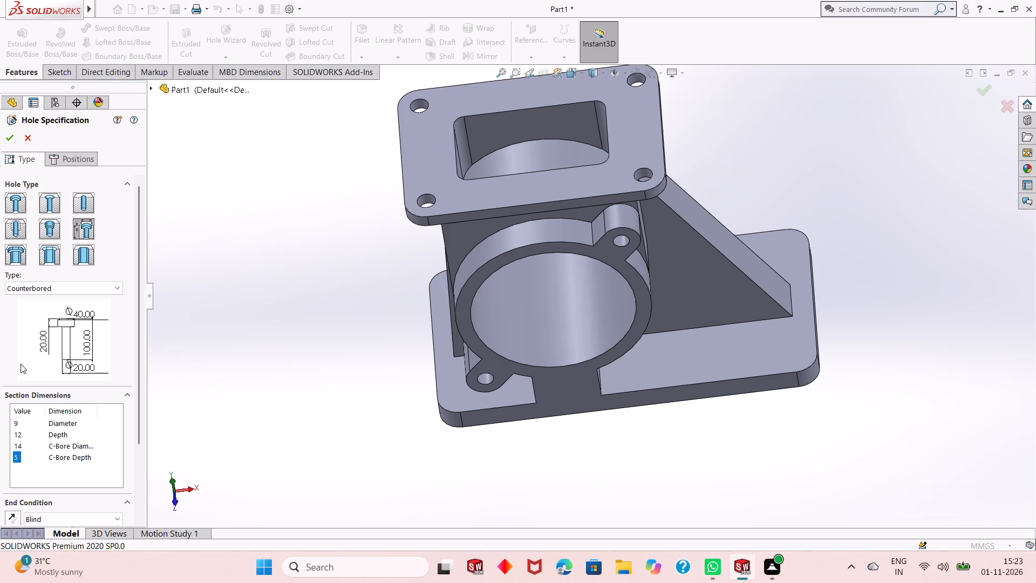
Position two counterbored holes on the base plate's upper face, at the centres of the rounded corners at its +X end.
left_click(81, 158)
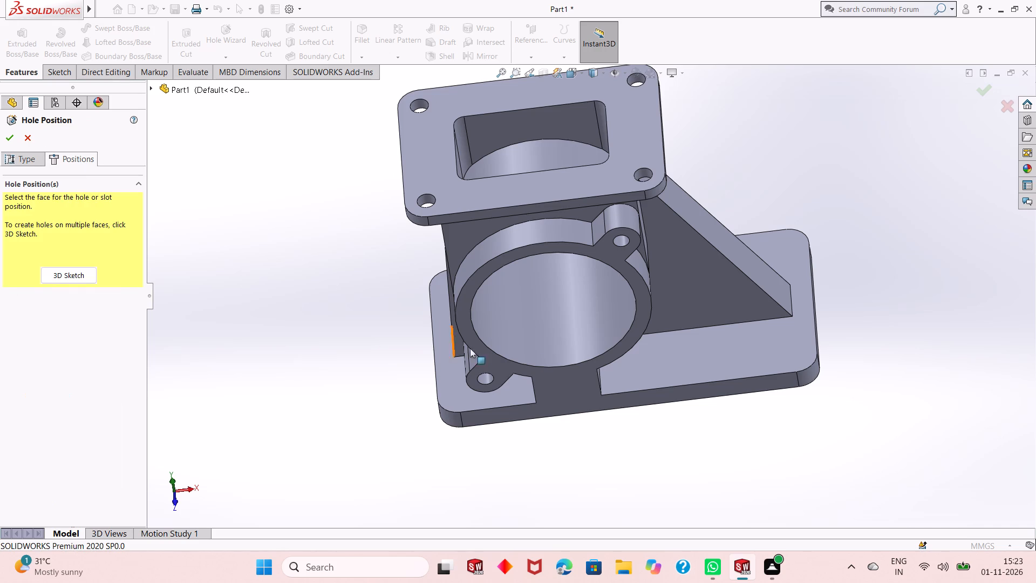
left_click(705, 363)
scroll(822, 336, "down", 3)
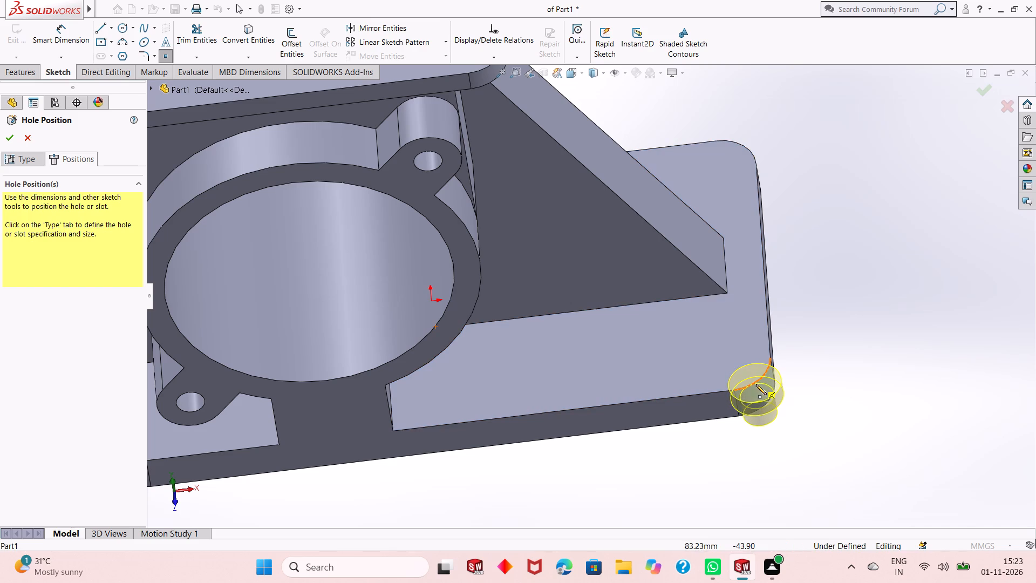
left_click(732, 363)
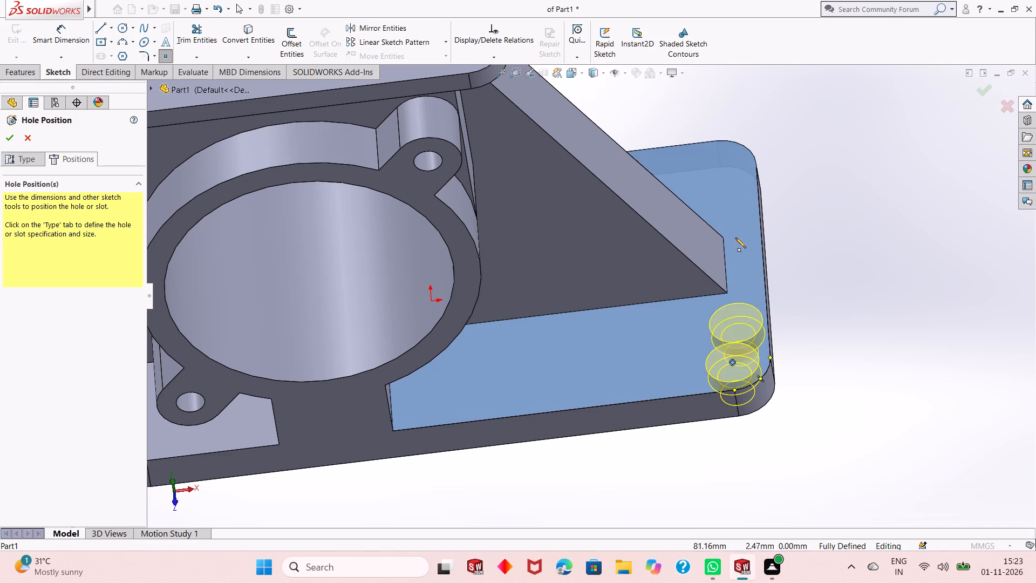
scroll(644, 141, "down", 3)
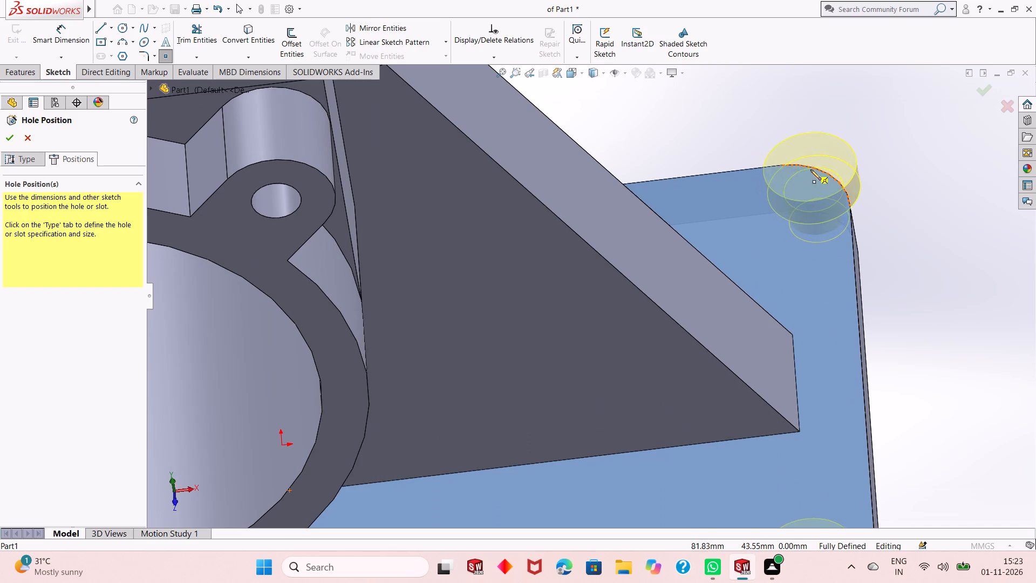
left_click(783, 215)
Place two more holes at the corner arc centres on the base plate's -X end and finish the hole feature.
scroll(799, 268, "up", 7)
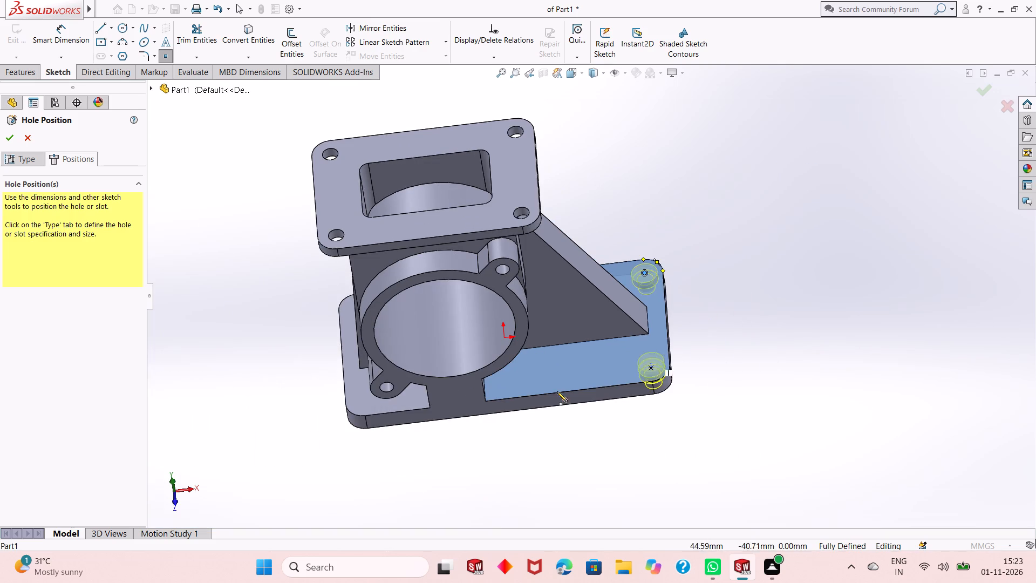
scroll(380, 413, "down", 8)
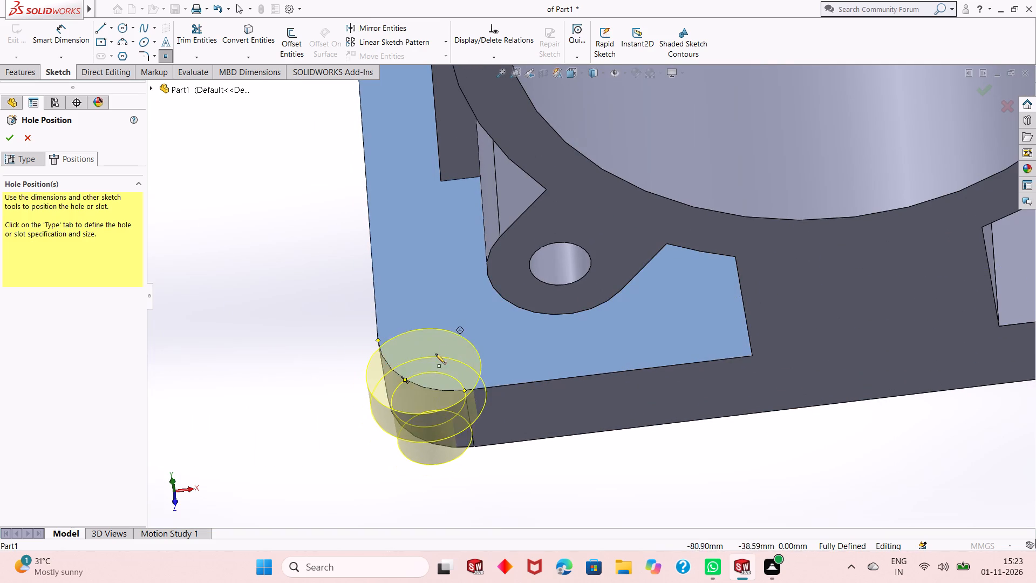
left_click(460, 327)
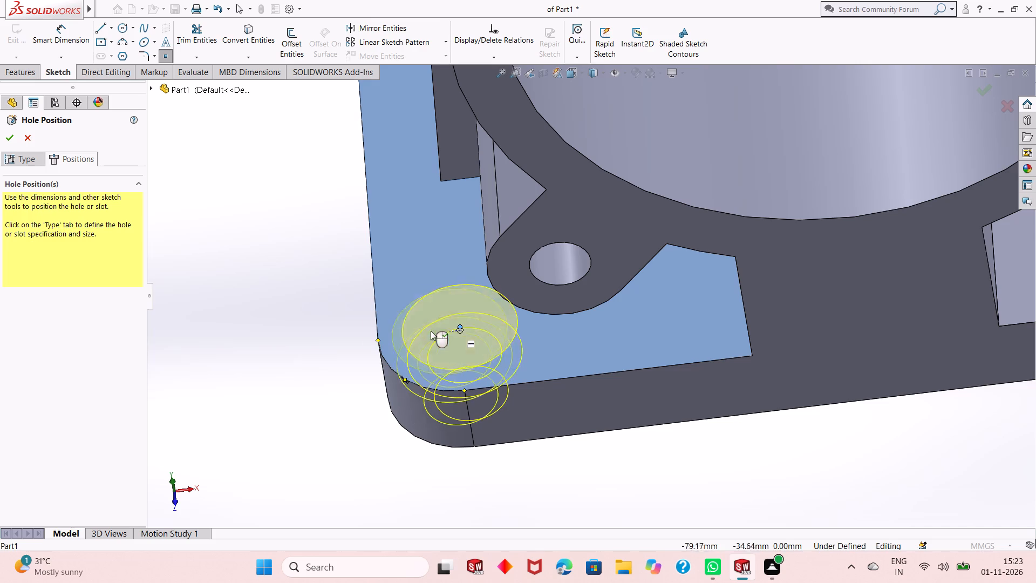
middle_click_drag(333, 309, 373, 391)
scroll(383, 315, "up", 2)
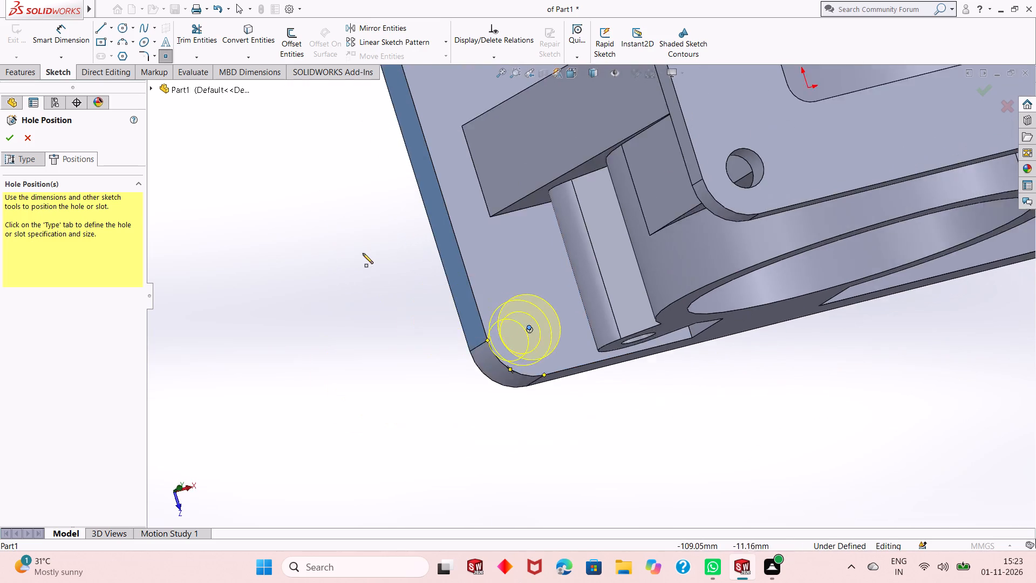
scroll(363, 253, "up", 3)
scroll(478, 87, "down", 7)
middle_click_drag(454, 155, 442, 158)
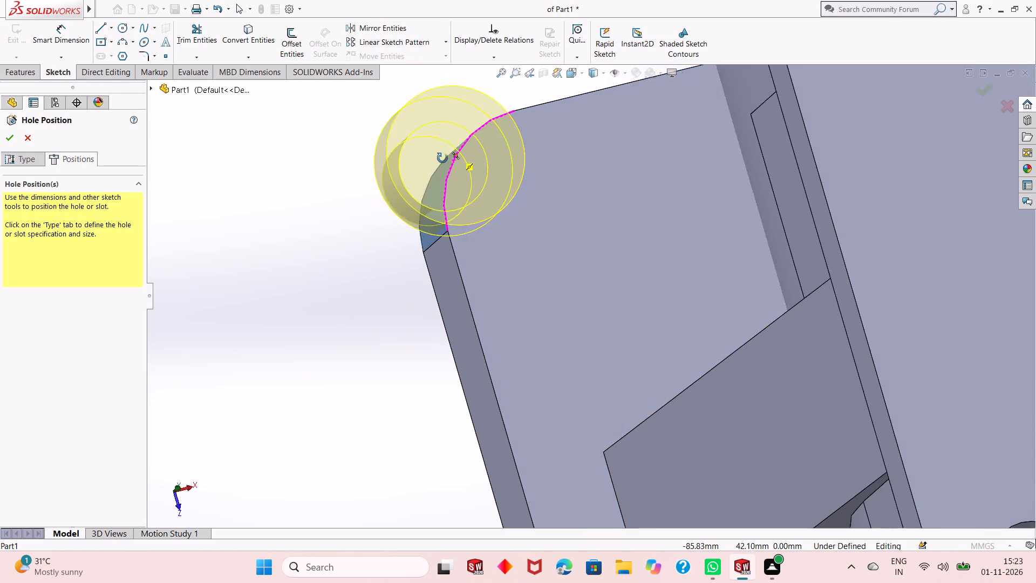
middle_click_drag(442, 158, 441, 158)
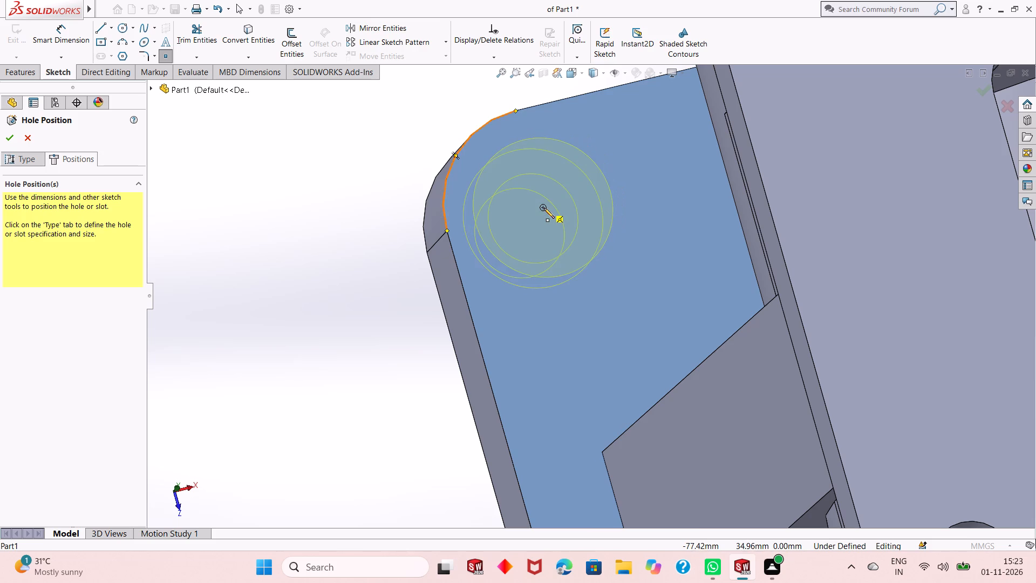
left_click(544, 208)
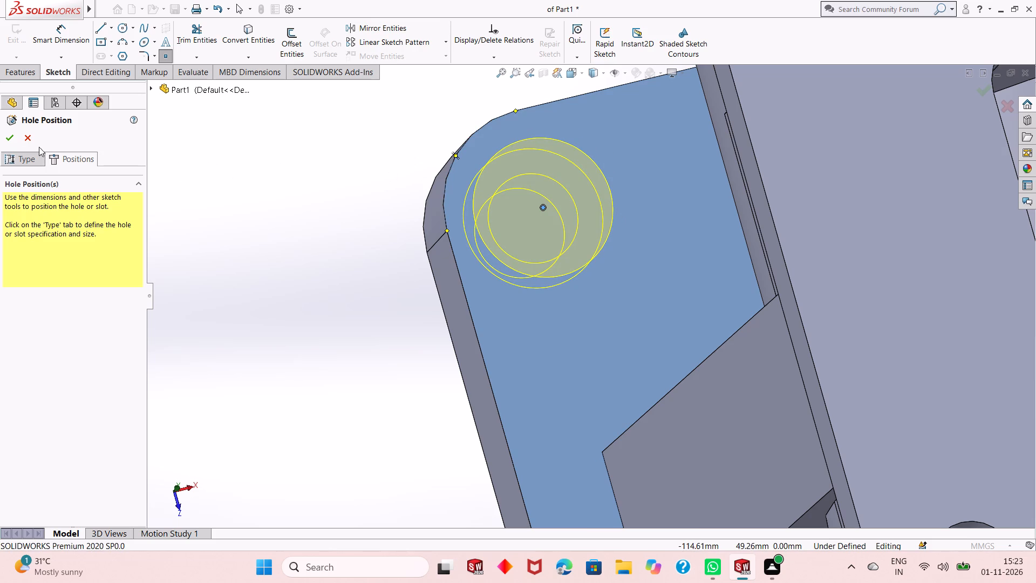
left_click(11, 141)
Examine the base plate's counterbored holes and the whole bracket from above, below and several sides.
scroll(469, 299, "up", 5)
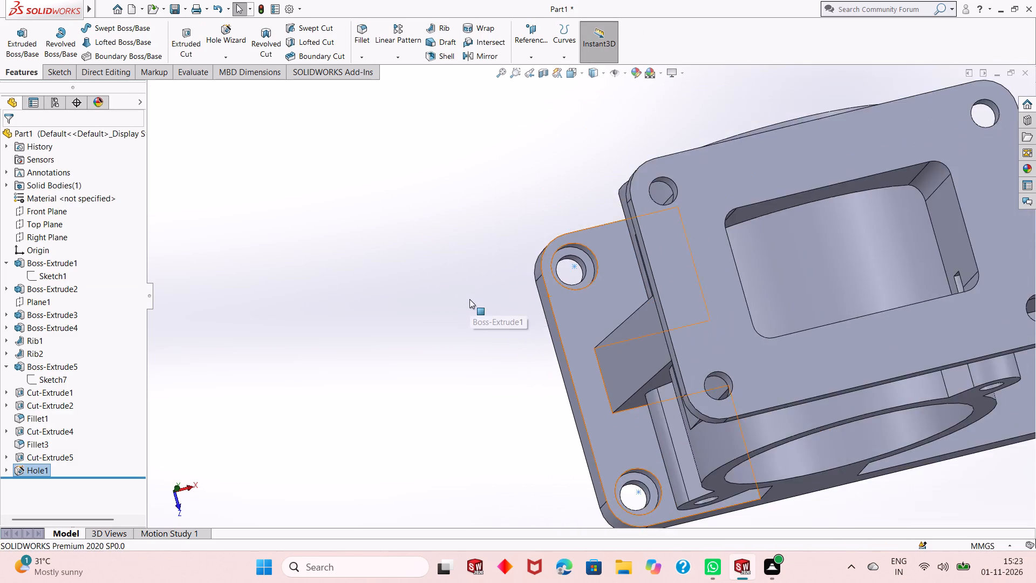
scroll(469, 299, "up", 4)
middle_click_drag(701, 403, 690, 312)
left_click(555, 365)
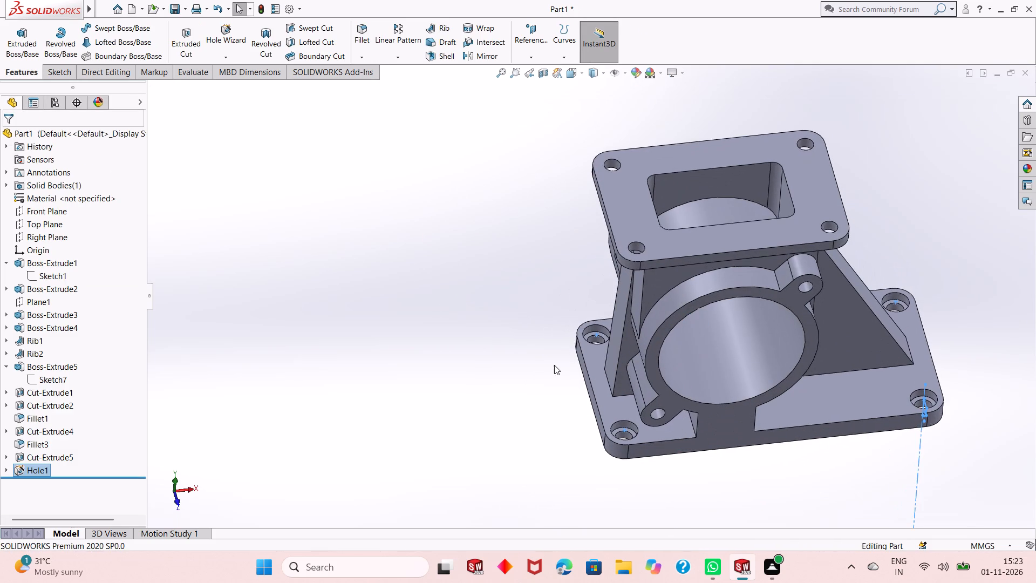
scroll(692, 417, "up", 2)
scroll(782, 432, "up", 1)
middle_click_drag(782, 432, 725, 412)
middle_click_drag(802, 333, 805, 354)
middle_click_drag(730, 379, 647, 303)
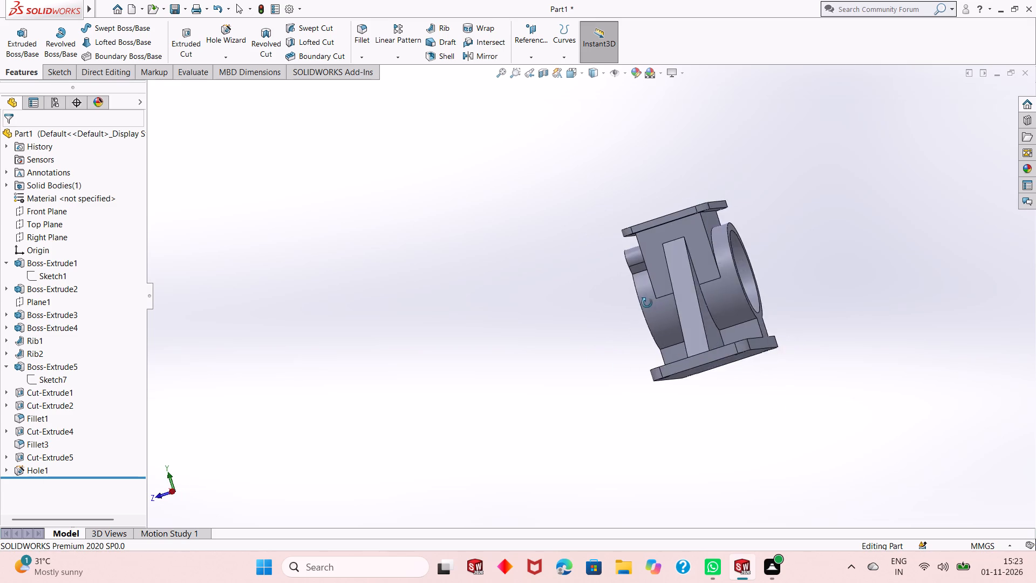
middle_click_drag(647, 303, 716, 386)
scroll(800, 362, "down", 3)
scroll(682, 326, "down", 3)
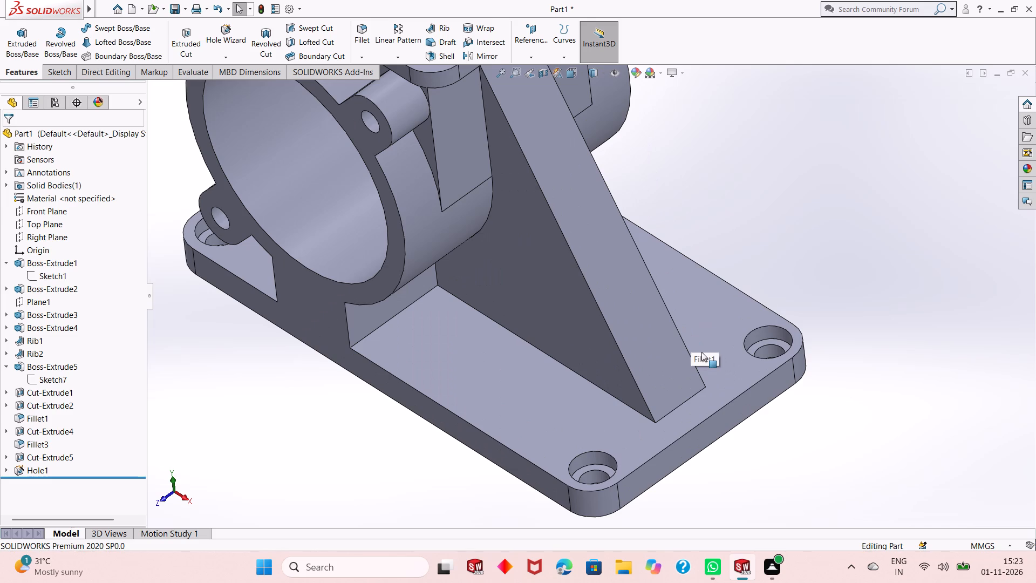
scroll(703, 400, "up", 1)
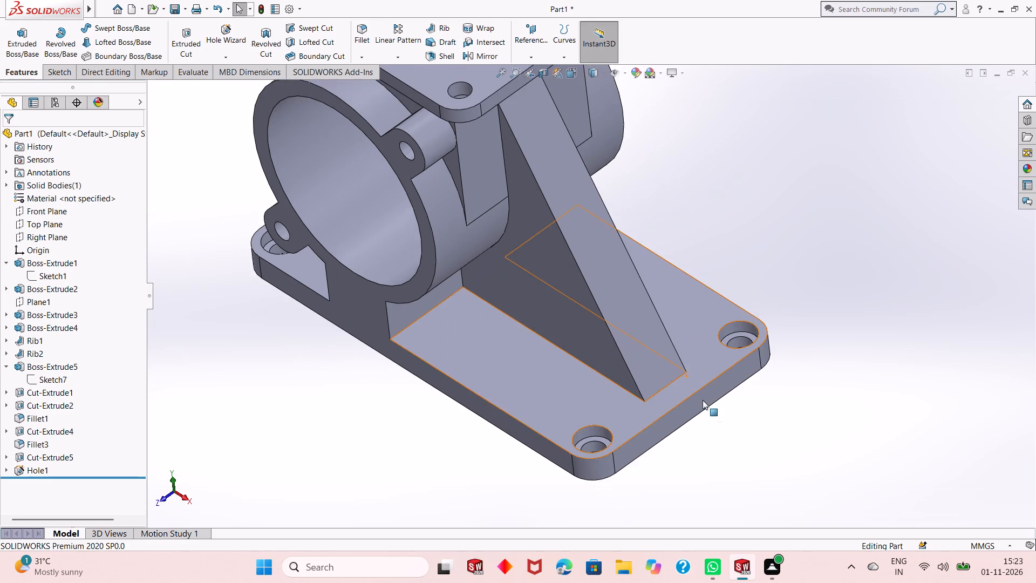
scroll(703, 400, "up", 1)
scroll(624, 389, "up", 4)
scroll(556, 152, "down", 1)
middle_click_drag(595, 363, 617, 215)
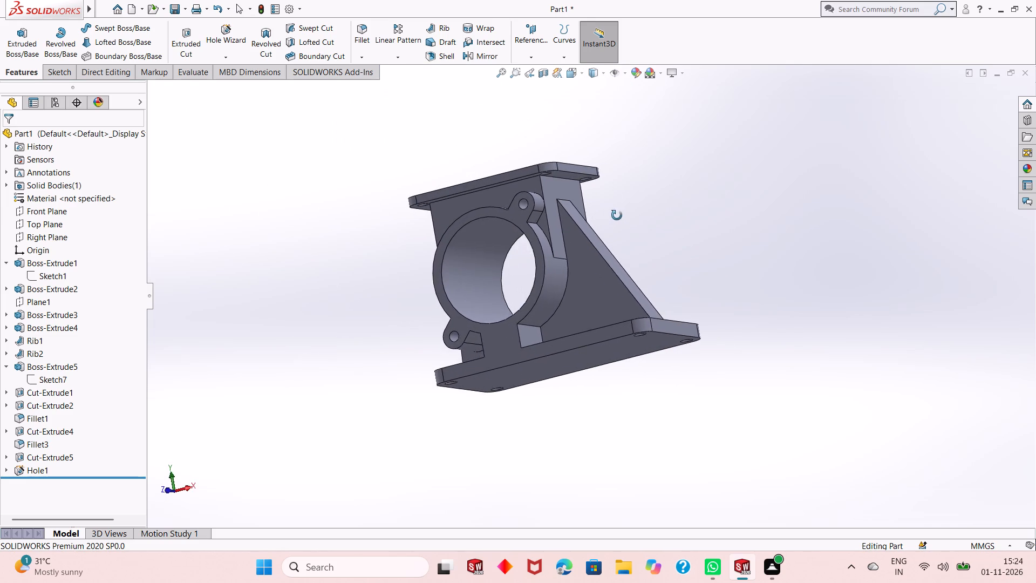
middle_click_drag(617, 215, 678, 224)
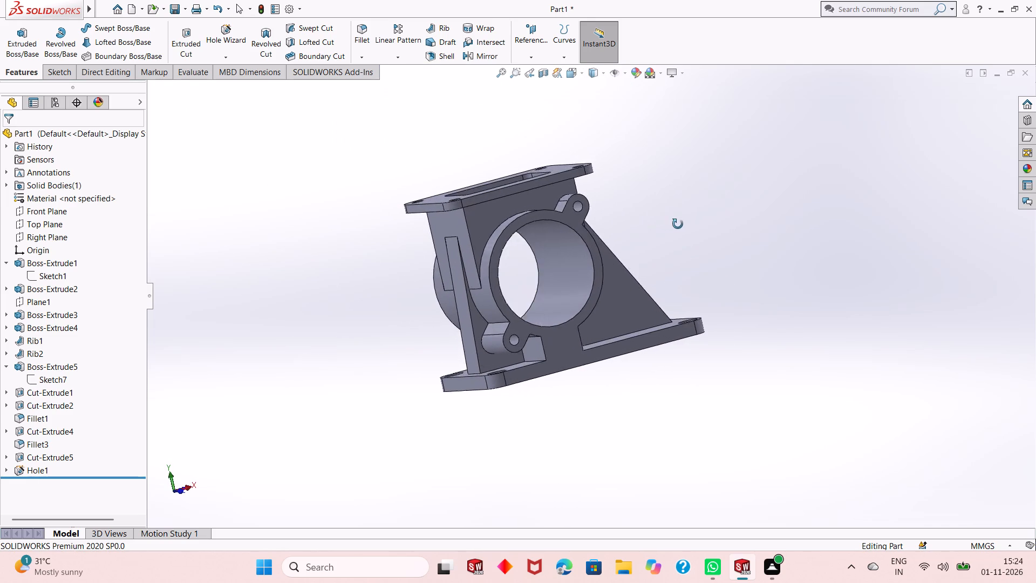
middle_click_drag(678, 224, 501, 320)
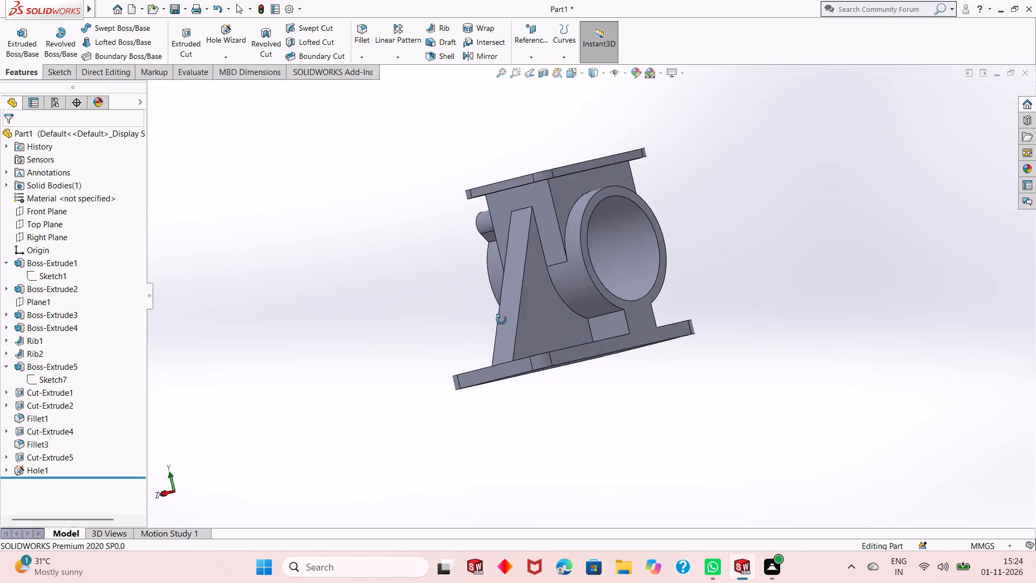
middle_click_drag(501, 320, 614, 300)
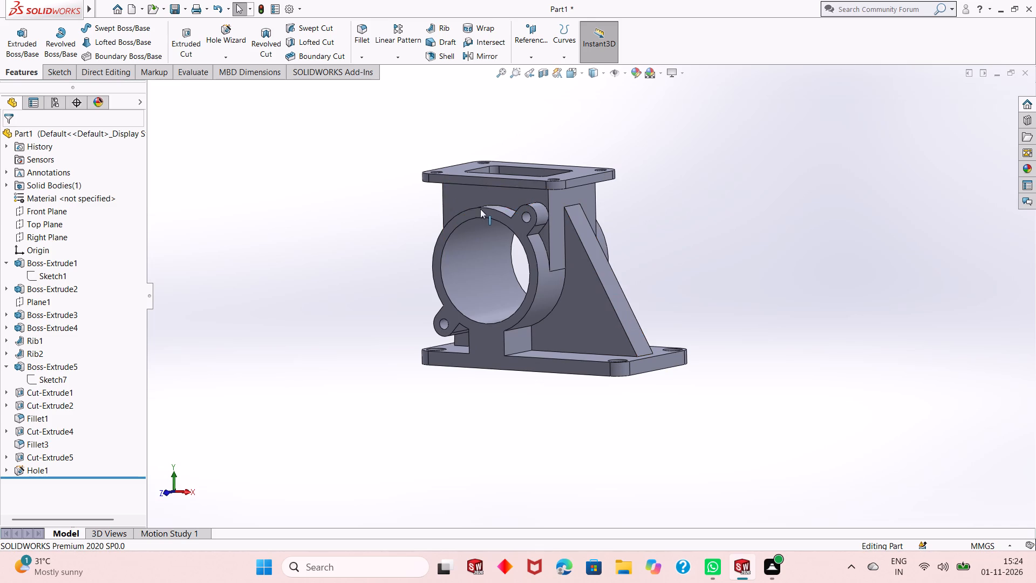
middle_click_drag(490, 209, 533, 412)
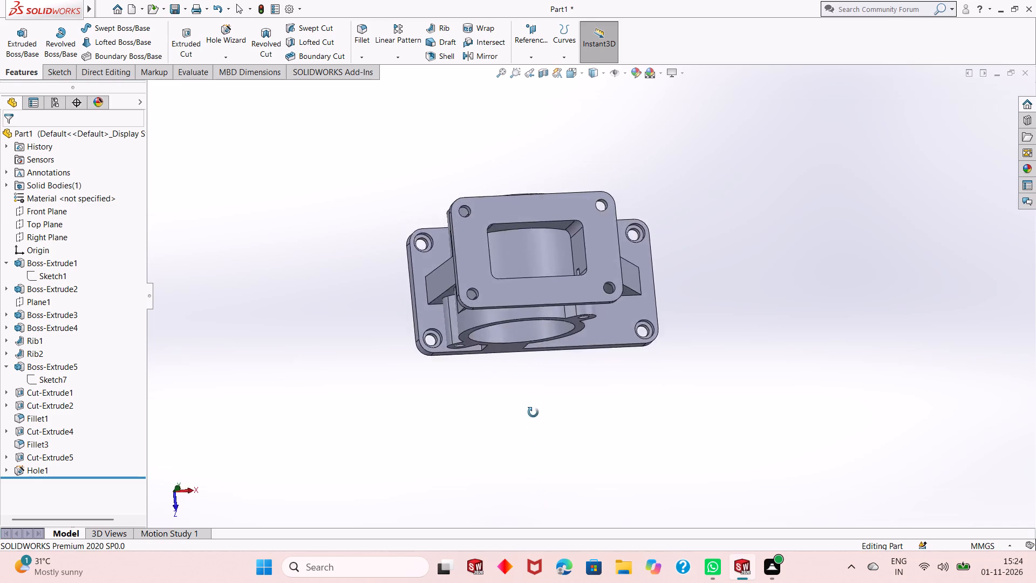
middle_click_drag(533, 412, 619, 477)
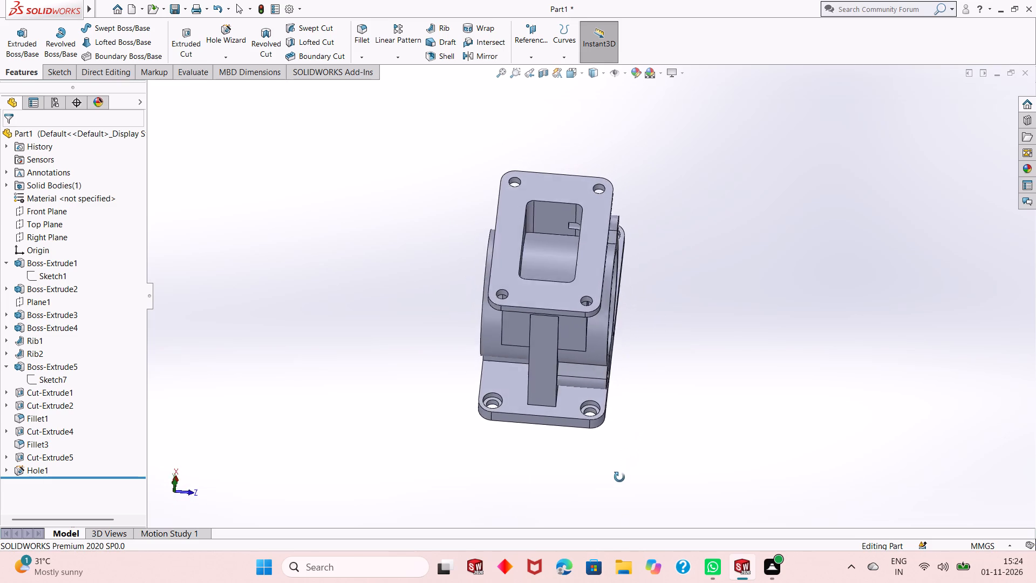
middle_click_drag(619, 477, 645, 359)
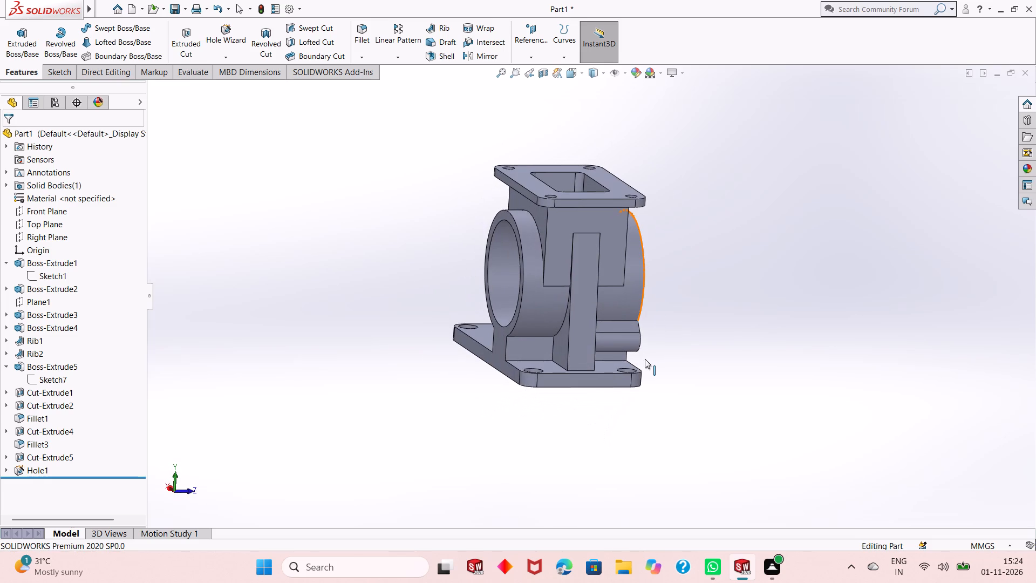
Change the two barrel lugs' extrusion (Boss-Extrude4) from Blind to Up To Surface, ending at the bracket's opposite (-Z) end face.
middle_click_drag(520, 341, 473, 379)
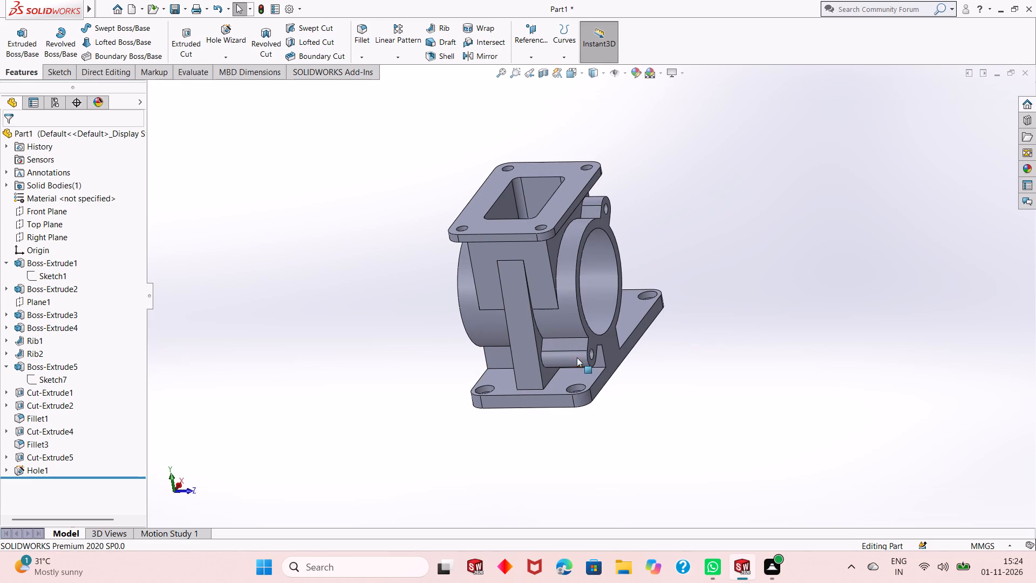
left_click(577, 359)
left_click(411, 343)
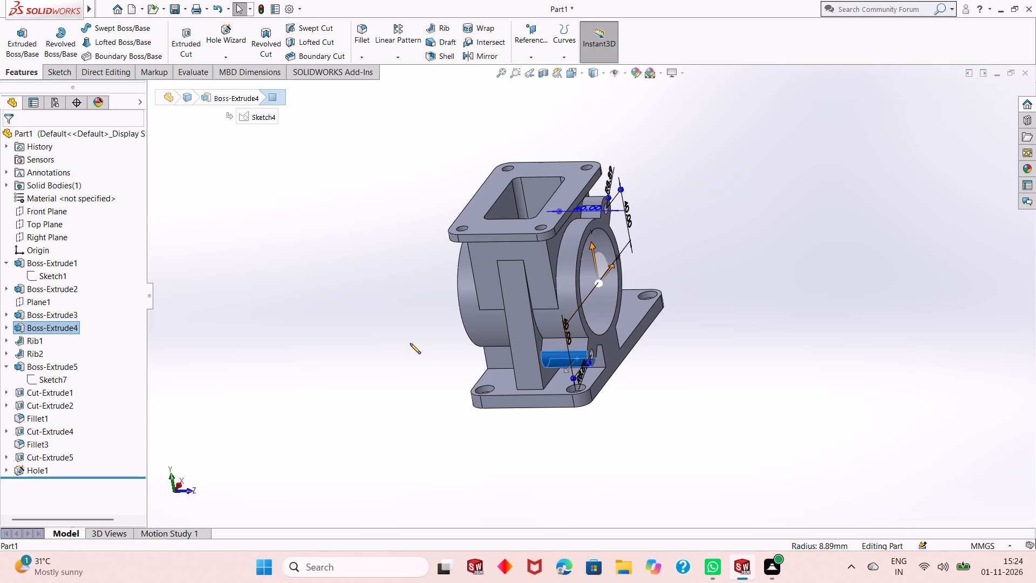
left_click(67, 324)
left_click(79, 298)
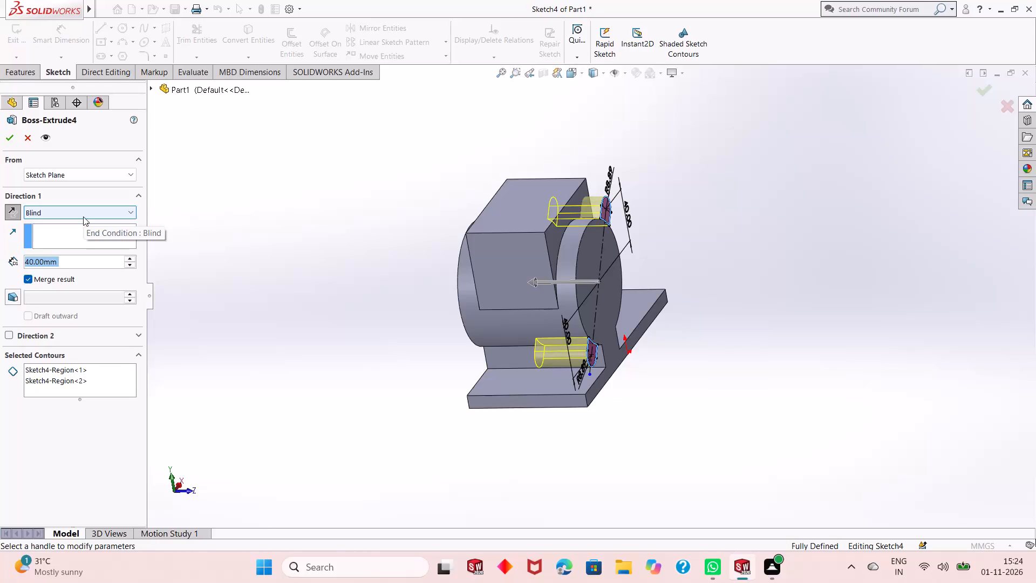
left_click(83, 216)
left_click(83, 246)
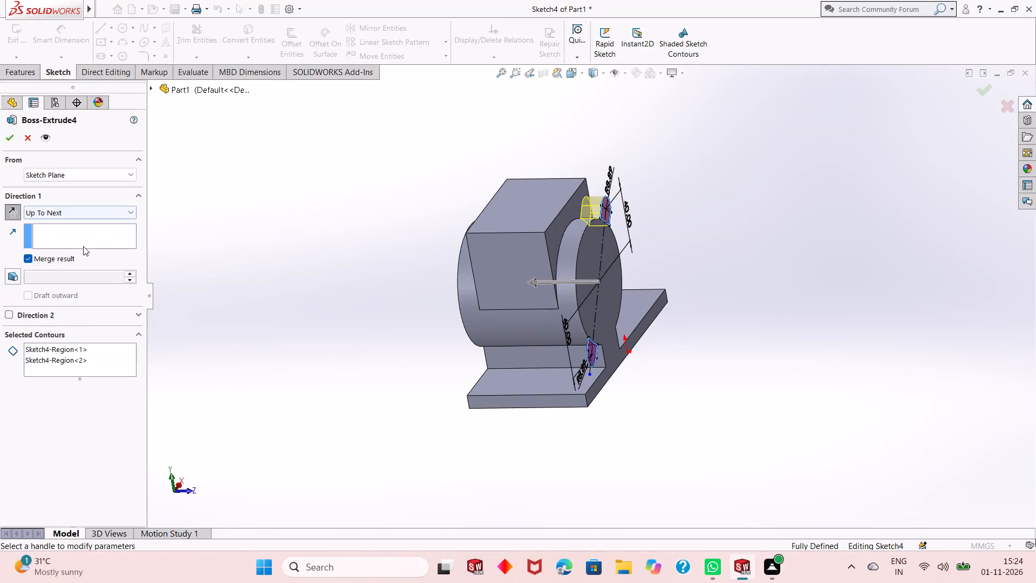
left_click(89, 216)
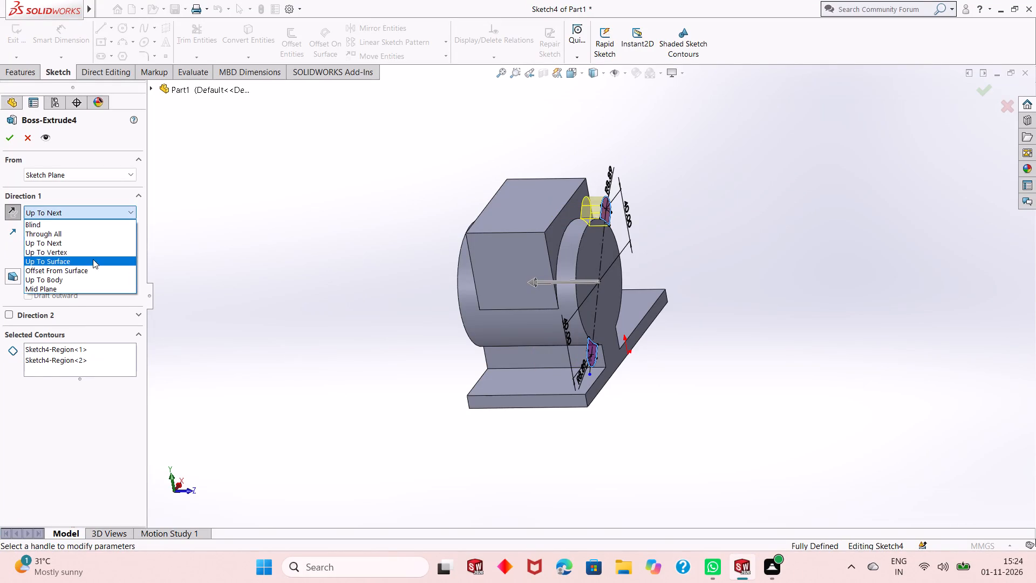
left_click(93, 261)
middle_click_drag(304, 284, 383, 275)
left_click(536, 280)
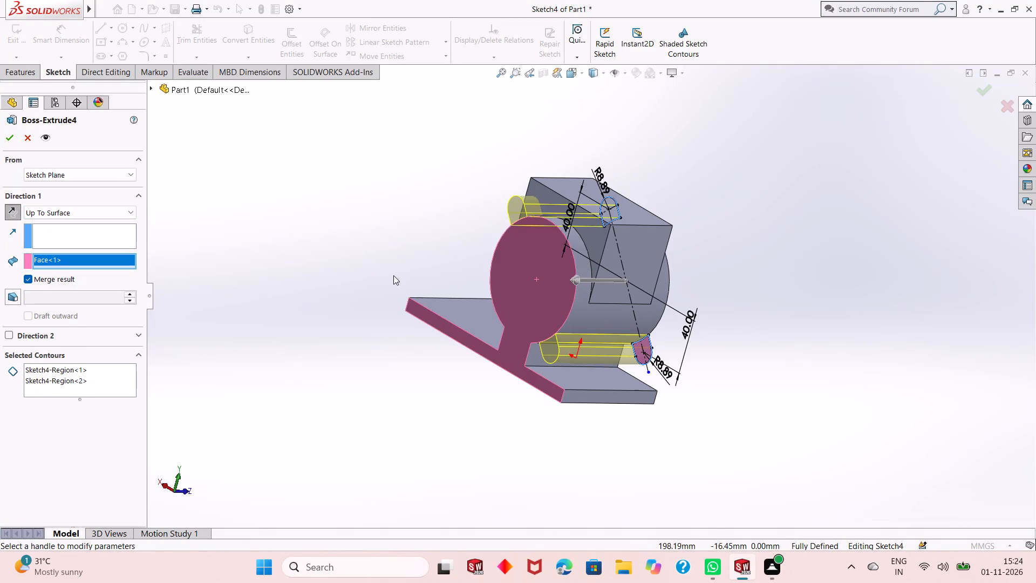
middle_click_drag(377, 293, 319, 317)
left_click(6, 140)
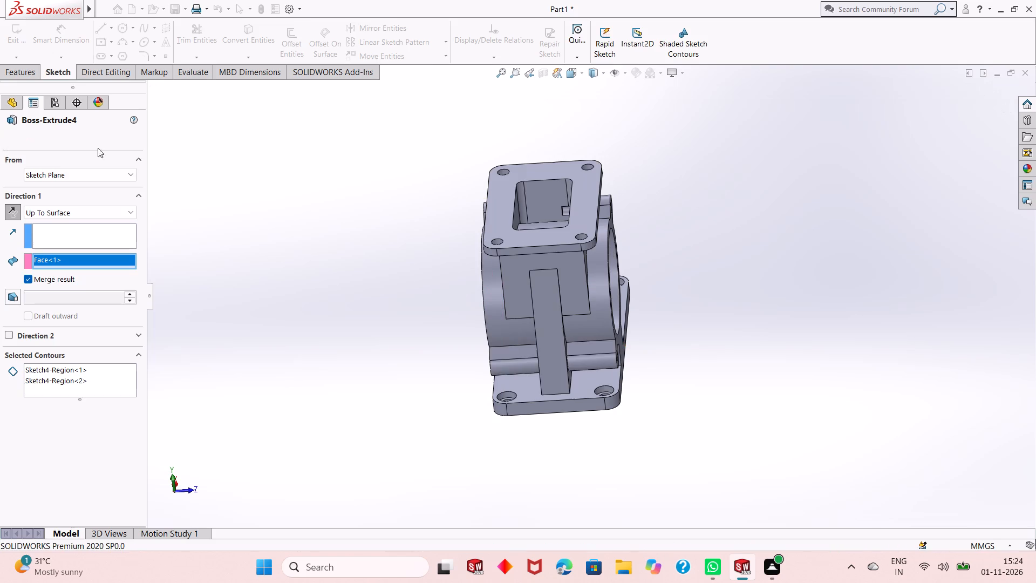
Examine the lugs and their screw holes at both ends of the barrel from several sides.
scroll(606, 324, "up", 1)
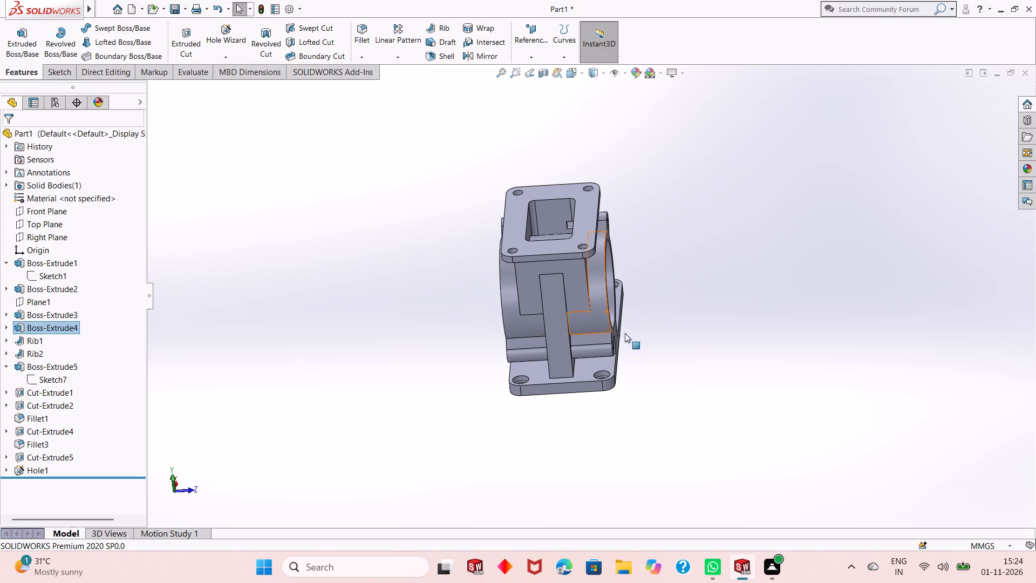
middle_click_drag(664, 345, 528, 336)
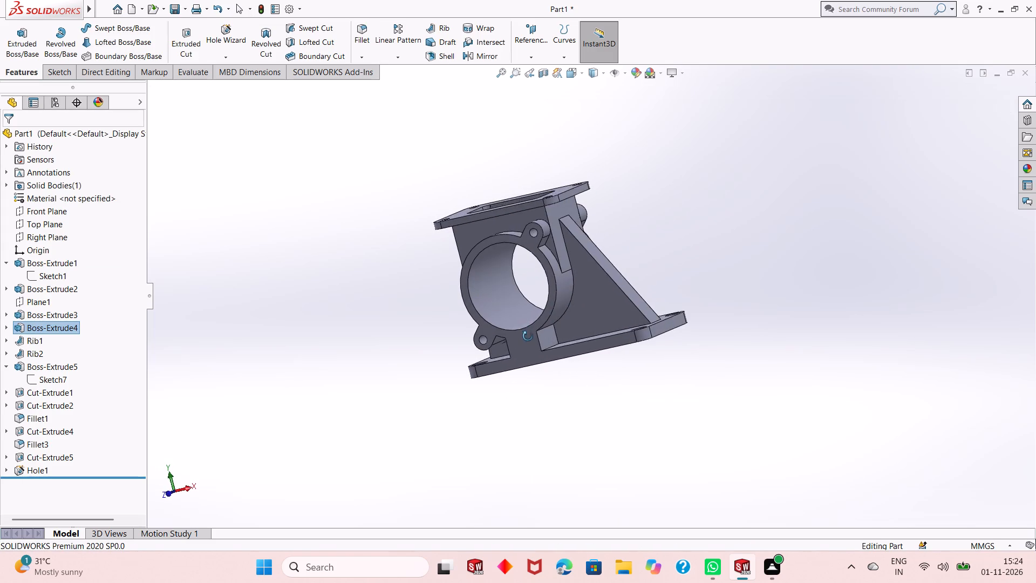
middle_click_drag(528, 336, 528, 368)
middle_click_drag(493, 326, 539, 303)
scroll(539, 303, "down", 2)
middle_click_drag(540, 303, 499, 325)
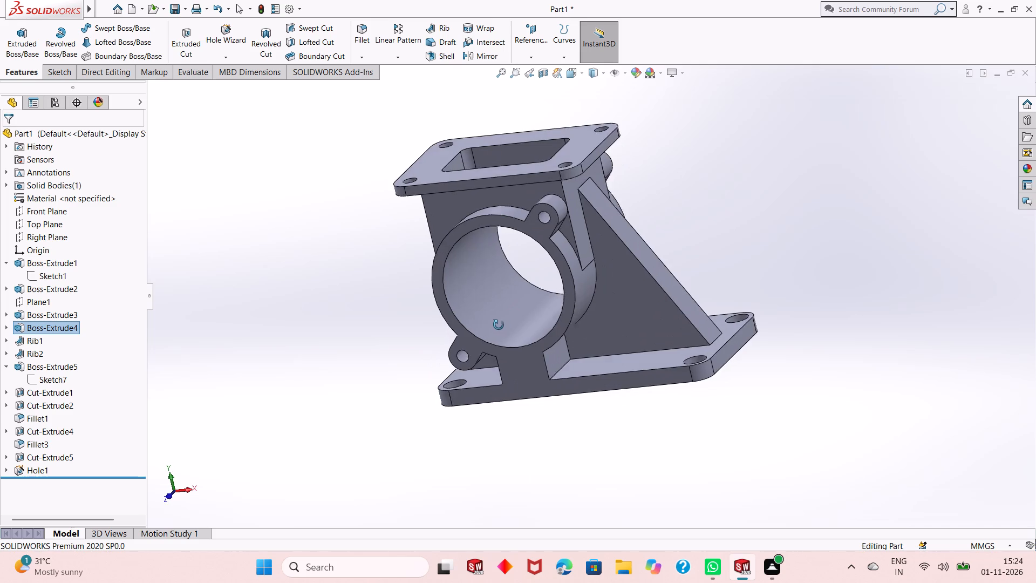
middle_click_drag(499, 325, 476, 369)
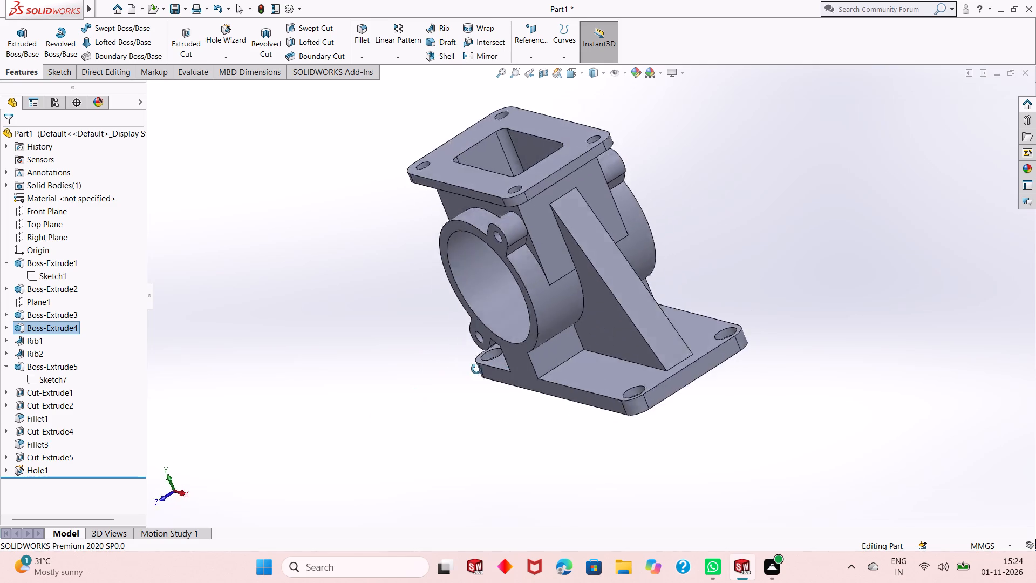
middle_click_drag(476, 369, 561, 278)
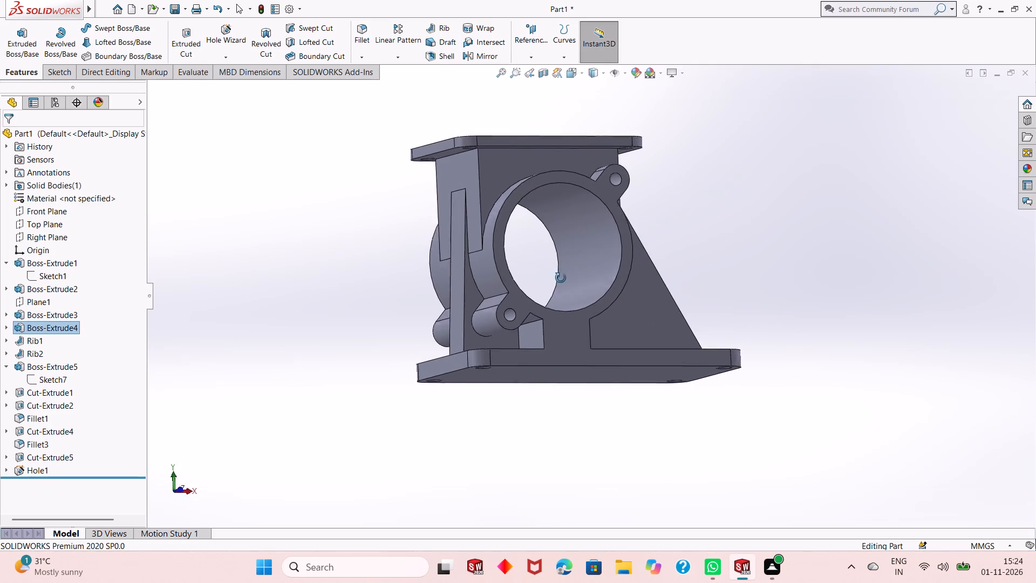
middle_click_drag(561, 278, 533, 290)
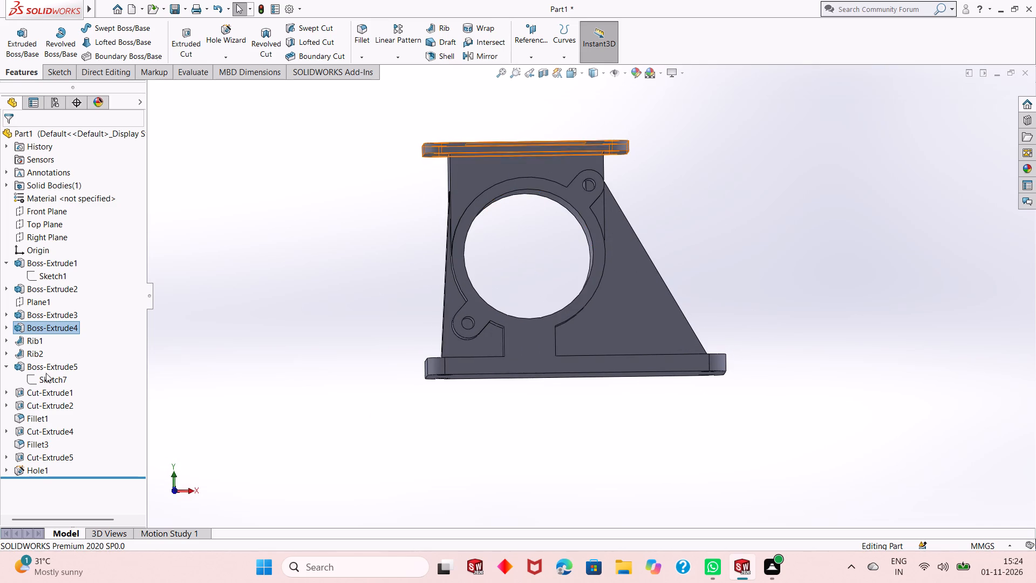
Change the end condition of the 7.5 mm lug holes' cut (Cut-Extrude2) to Through All.
left_click(47, 404)
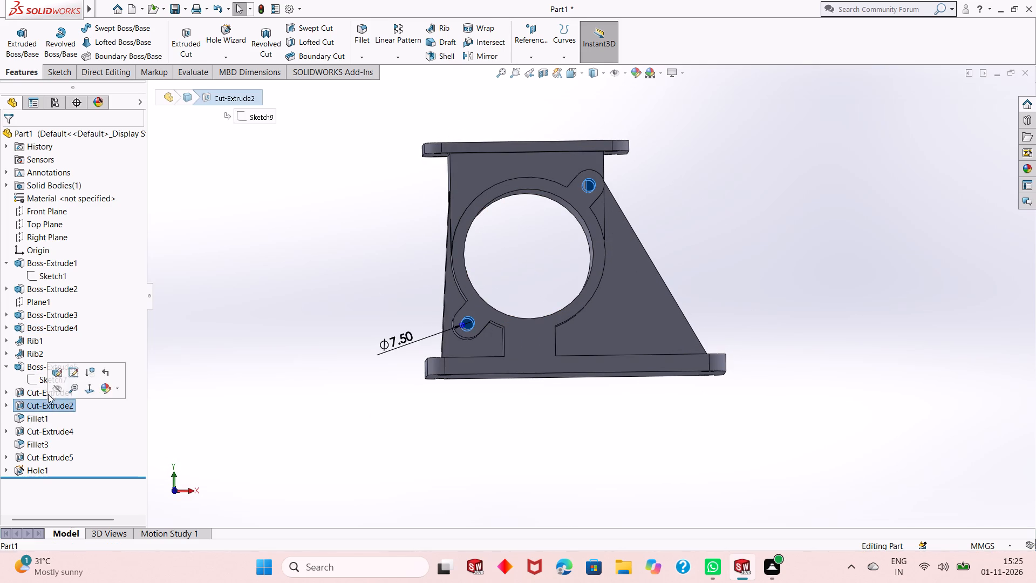
left_click(61, 372)
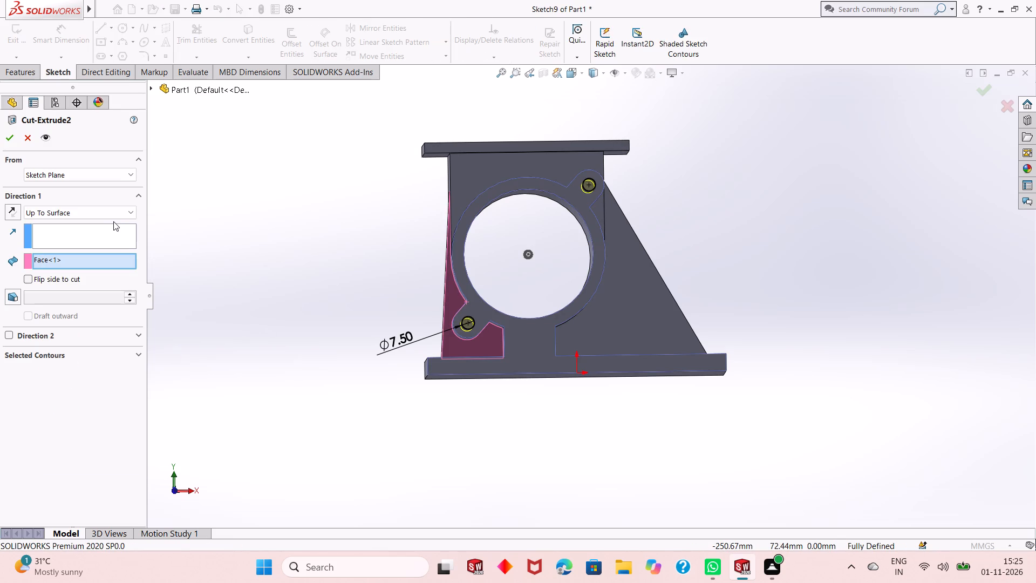
left_click(112, 220)
left_click(122, 212)
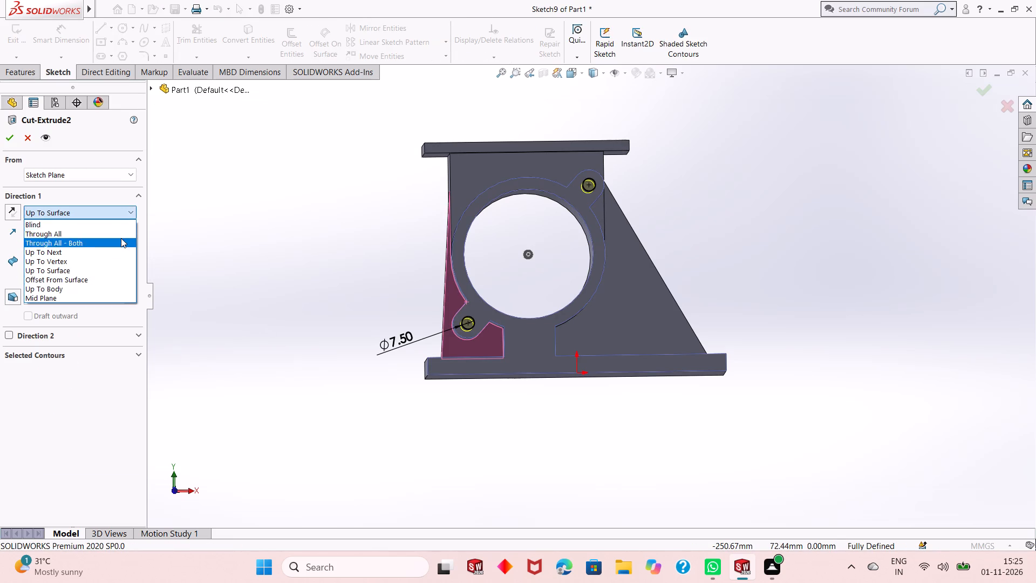
left_click(115, 234)
left_click(6, 138)
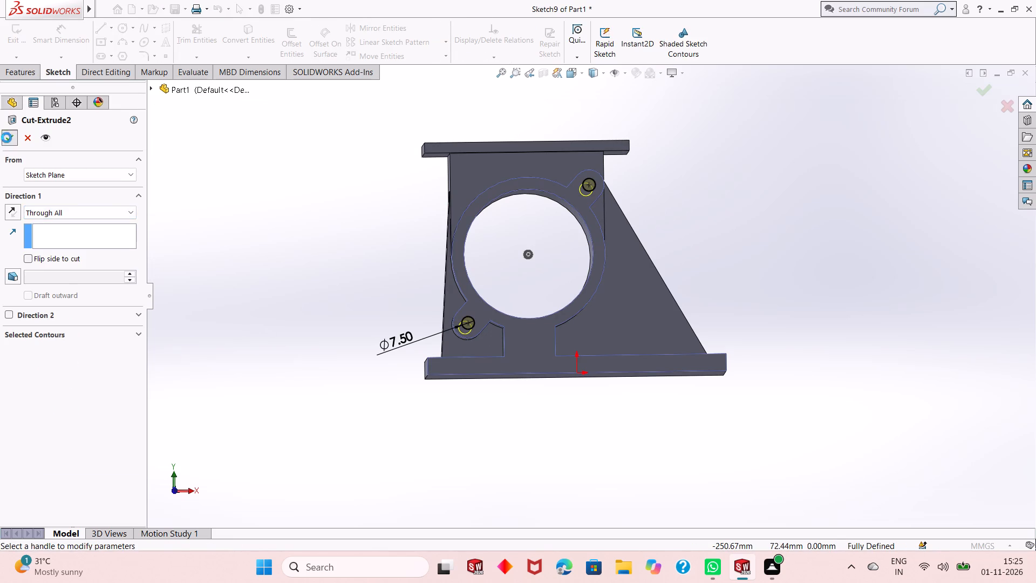
left_click(332, 280)
Examine the lug holes and the overall bracket from the front and the sides.
middle_click_drag(386, 301, 442, 316)
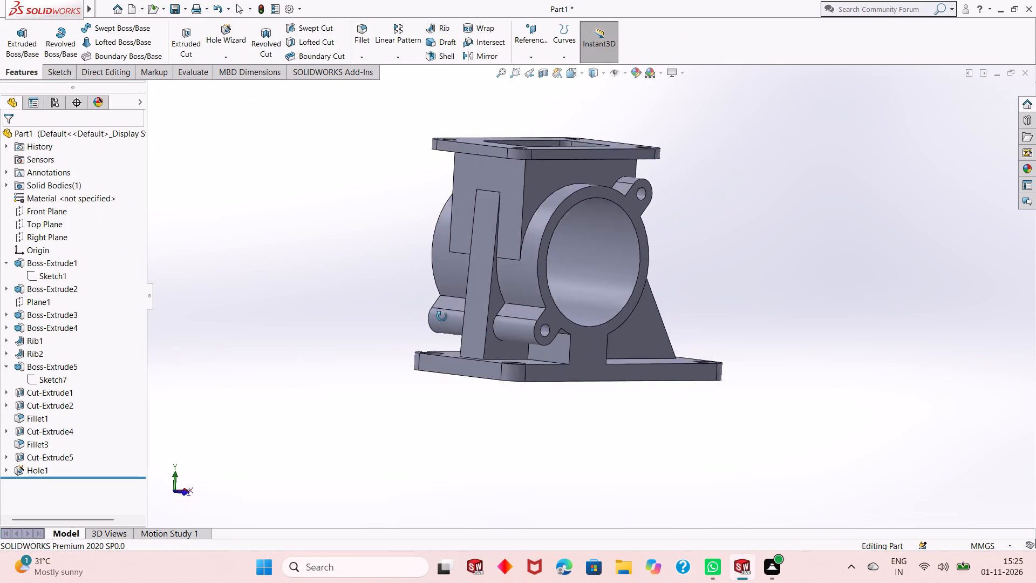
middle_click_drag(442, 316, 425, 341)
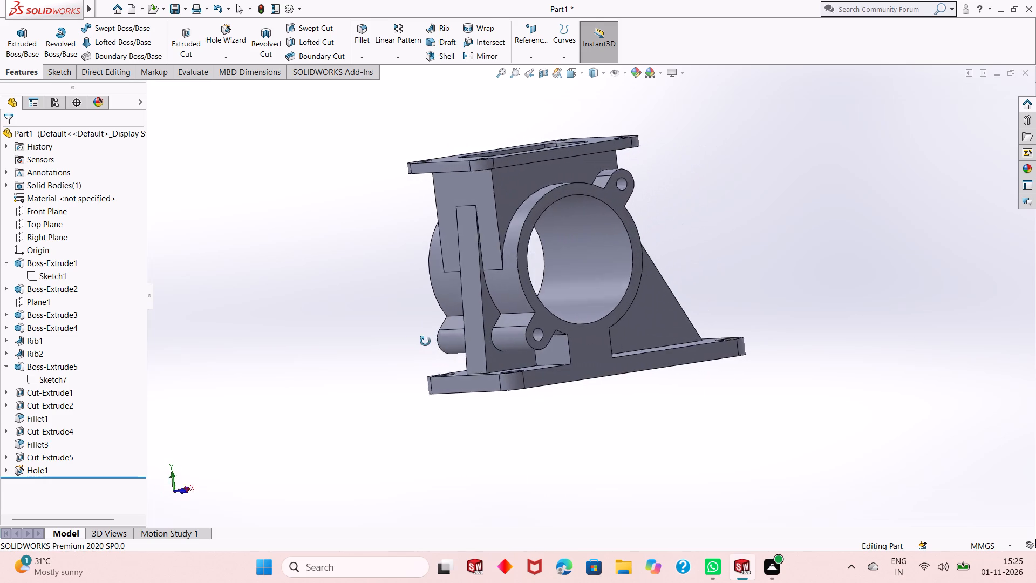
middle_click_drag(425, 341, 371, 376)
scroll(491, 342, "up", 2)
middle_click_drag(495, 326, 467, 378)
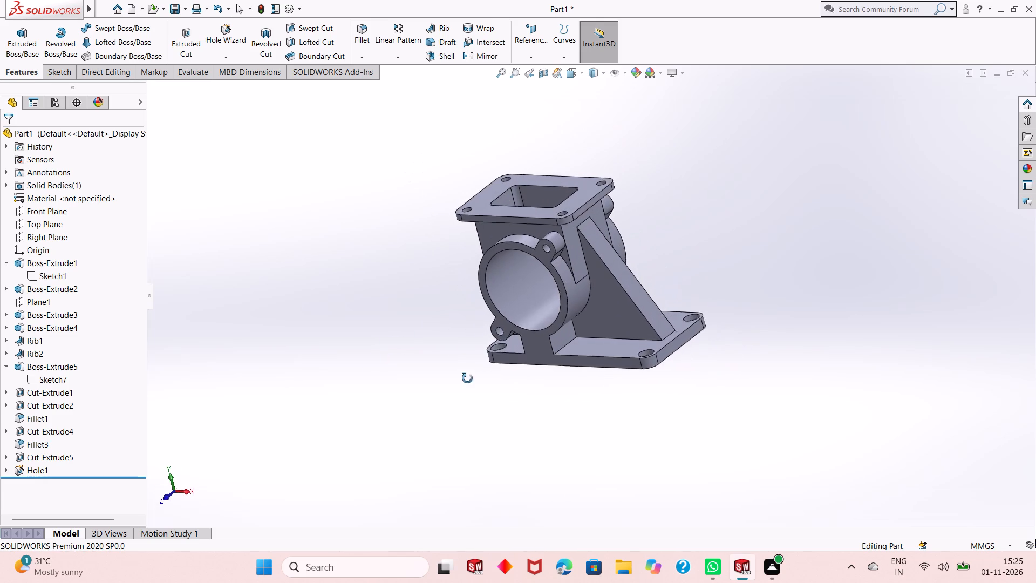
middle_click_drag(467, 378, 469, 387)
scroll(539, 278, "down", 2)
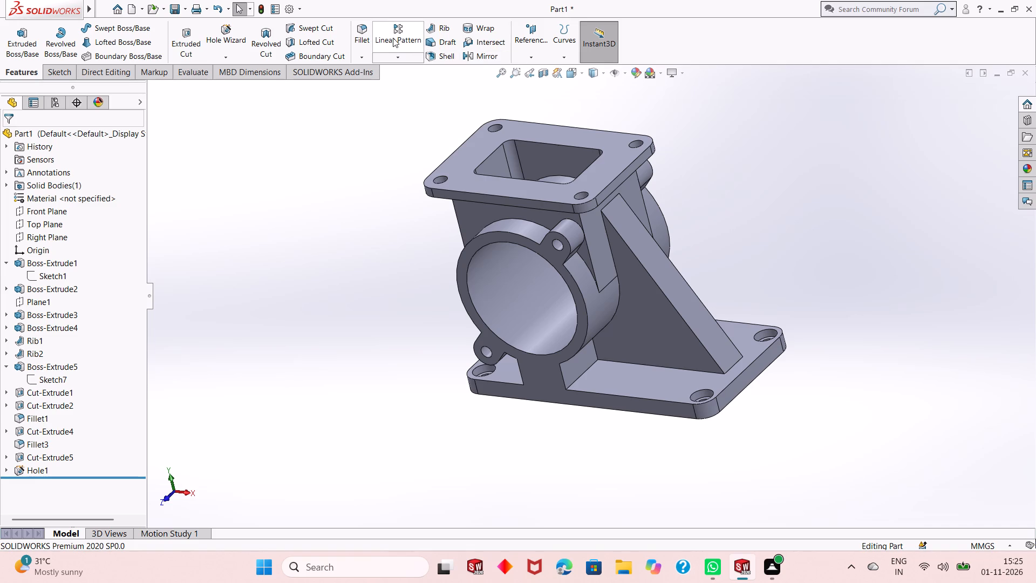
Start a 2 mm fillet on the triangular rib's edges with the base and housing, and the adjoining support's edges with the base and barrel.
left_click(364, 37)
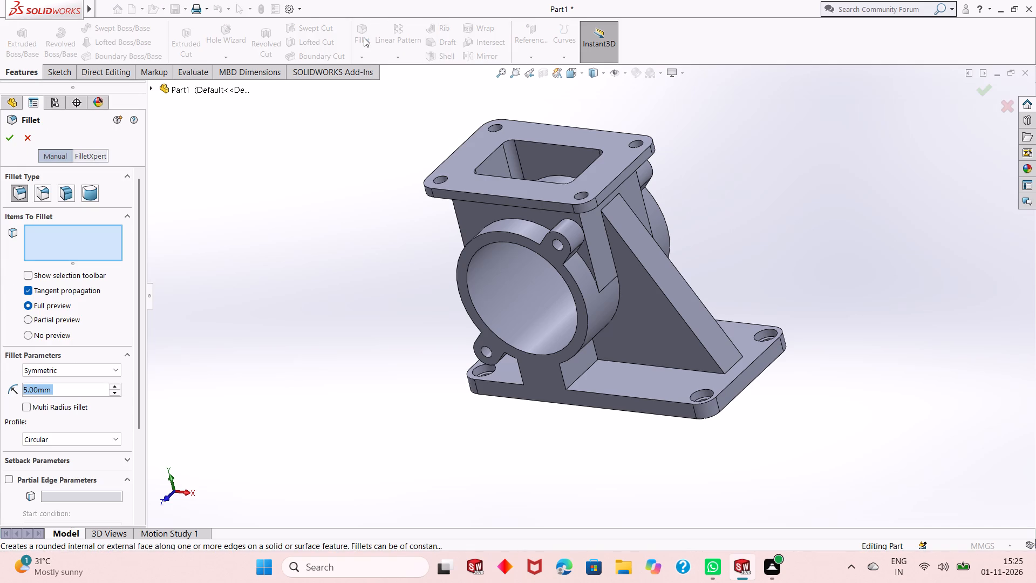
key("2")
key("Return")
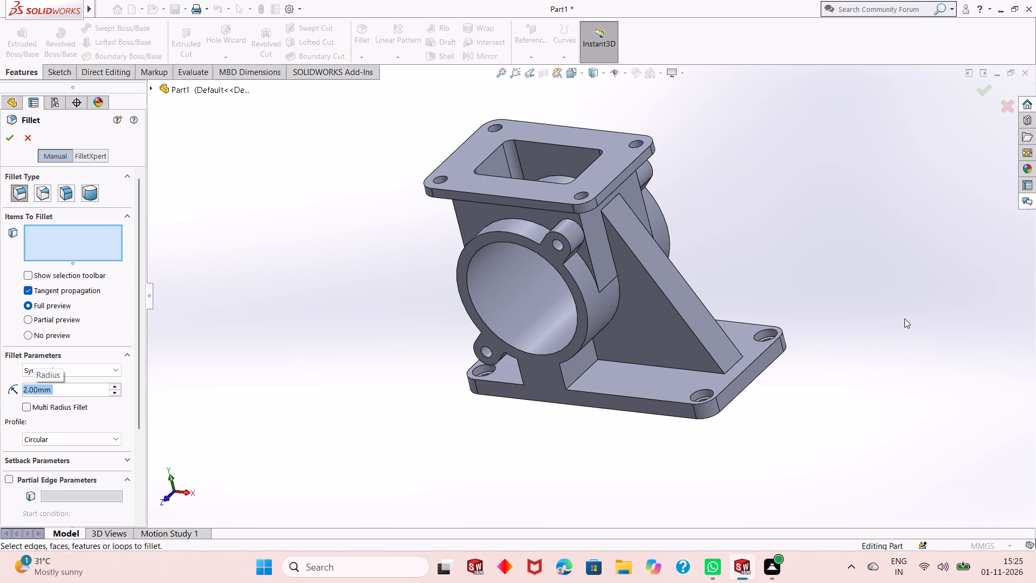
left_click(649, 367)
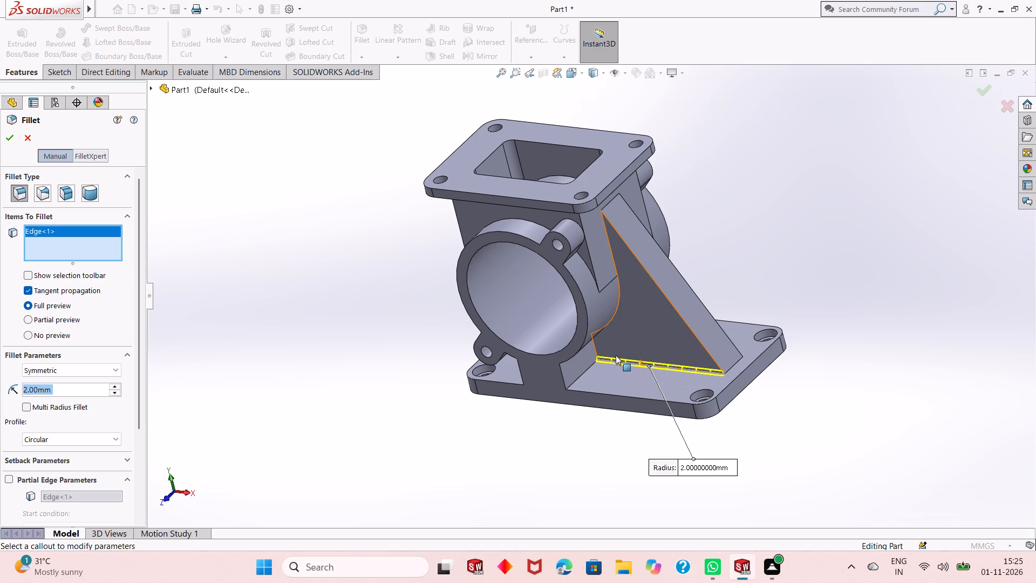
left_click(596, 350)
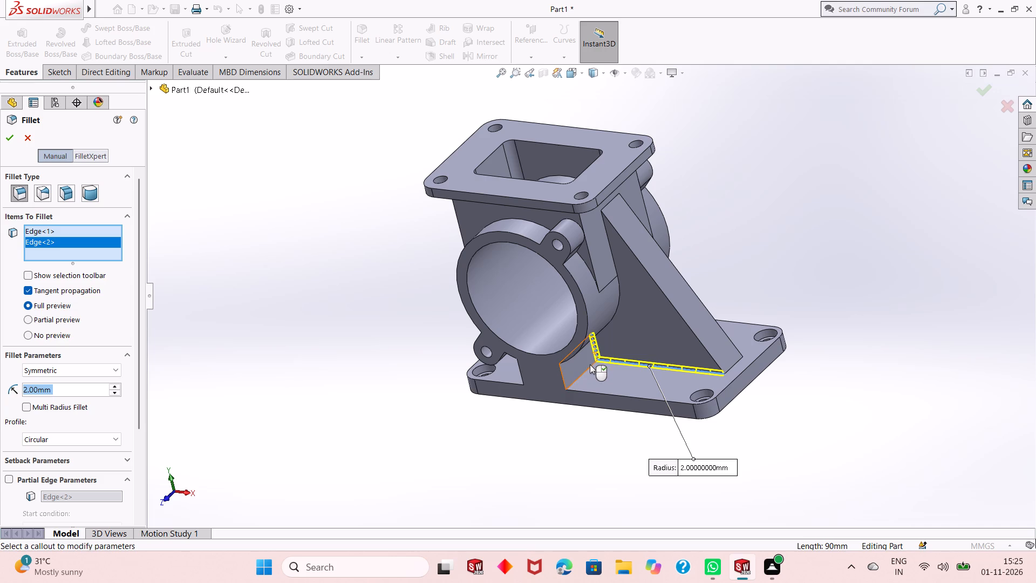
left_click(590, 368)
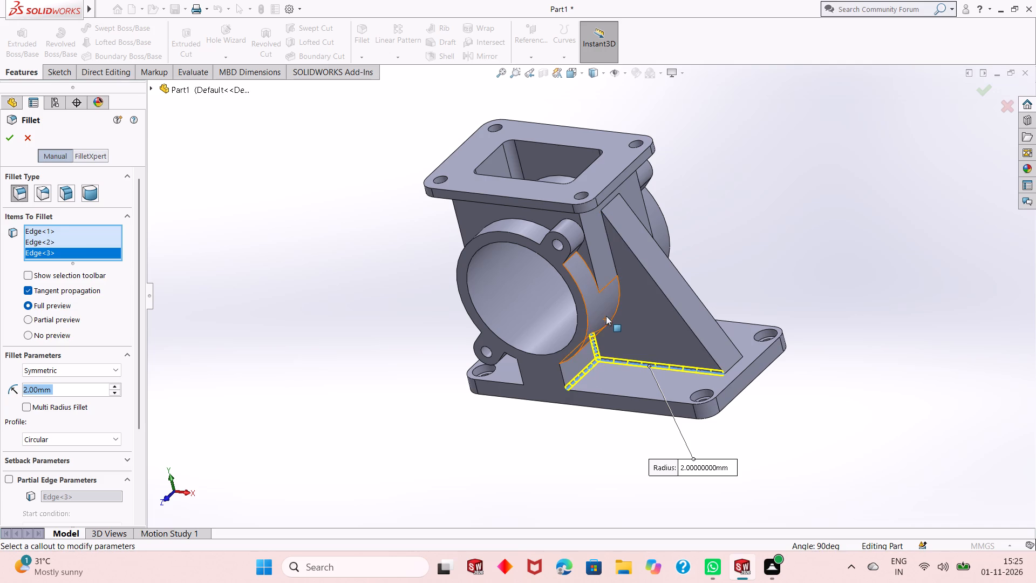
left_click(621, 286)
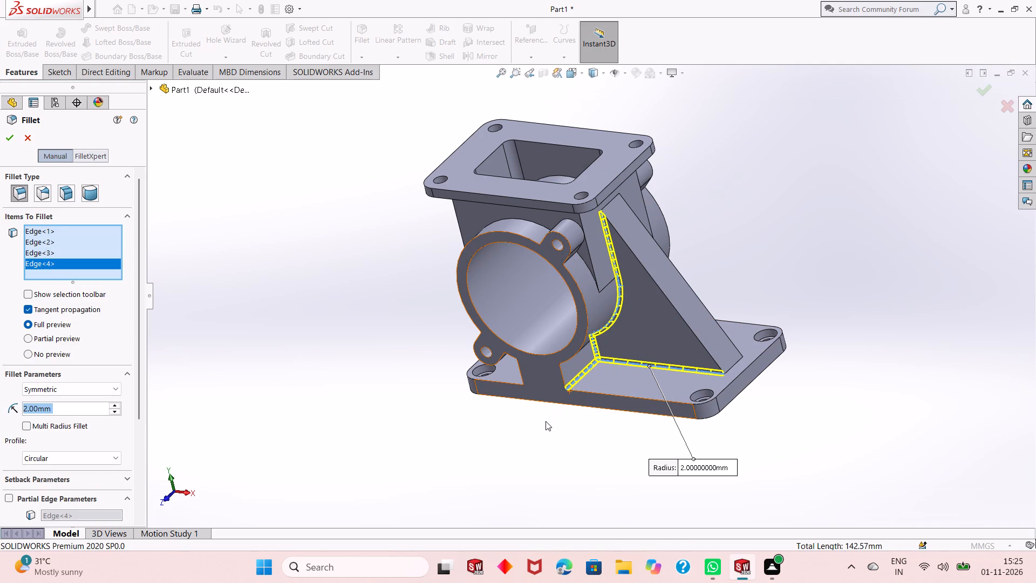
middle_click_drag(545, 427, 545, 382)
scroll(545, 376, "up", 1)
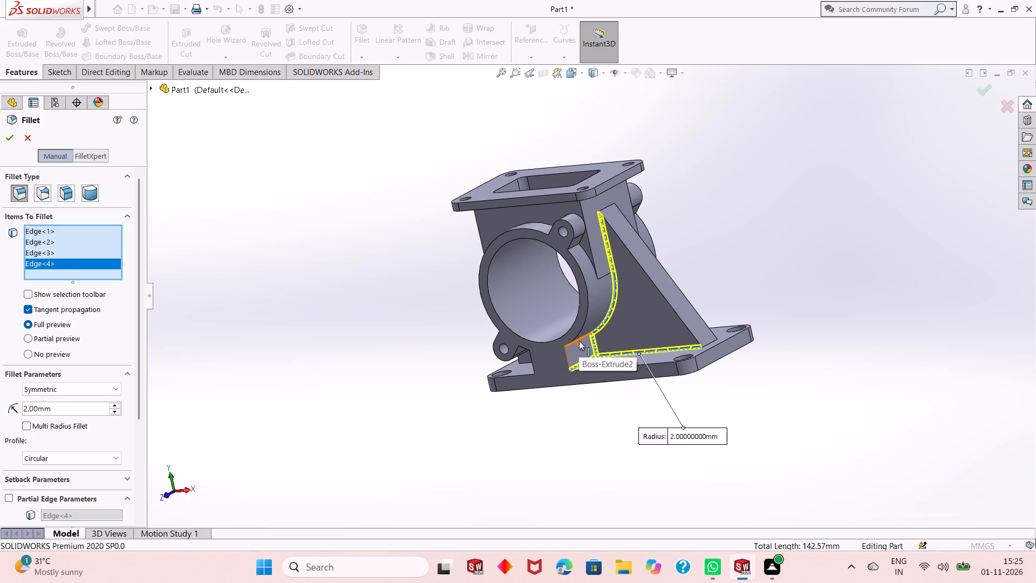
left_click(579, 341)
Add the upper lug's edge with the housing and the housing's junction edges with the barrel at this end to the 2 mm fillet.
scroll(569, 334, "down", 2)
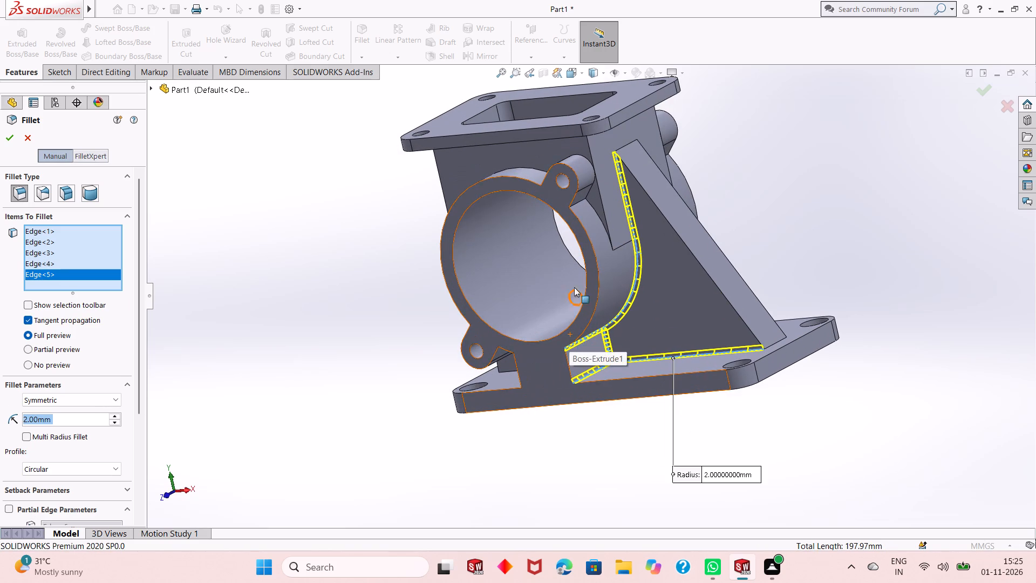
left_click(590, 161)
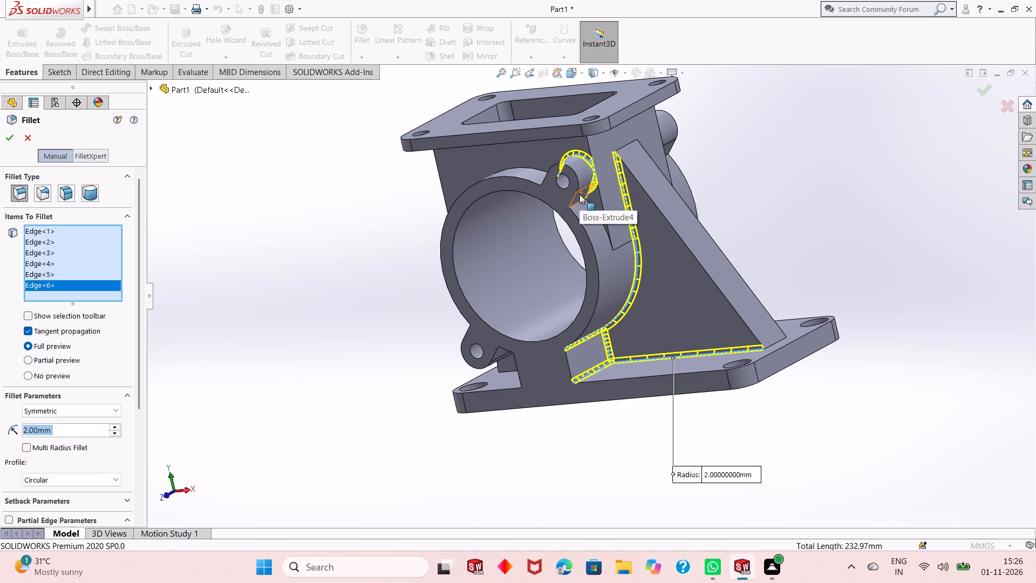
middle_click_drag(581, 201, 589, 215)
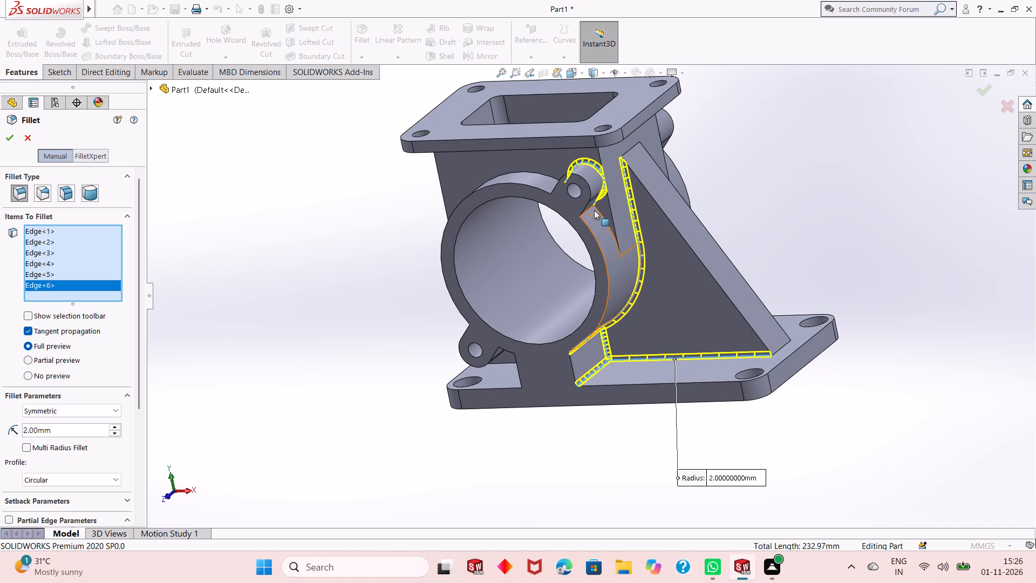
left_click(601, 216)
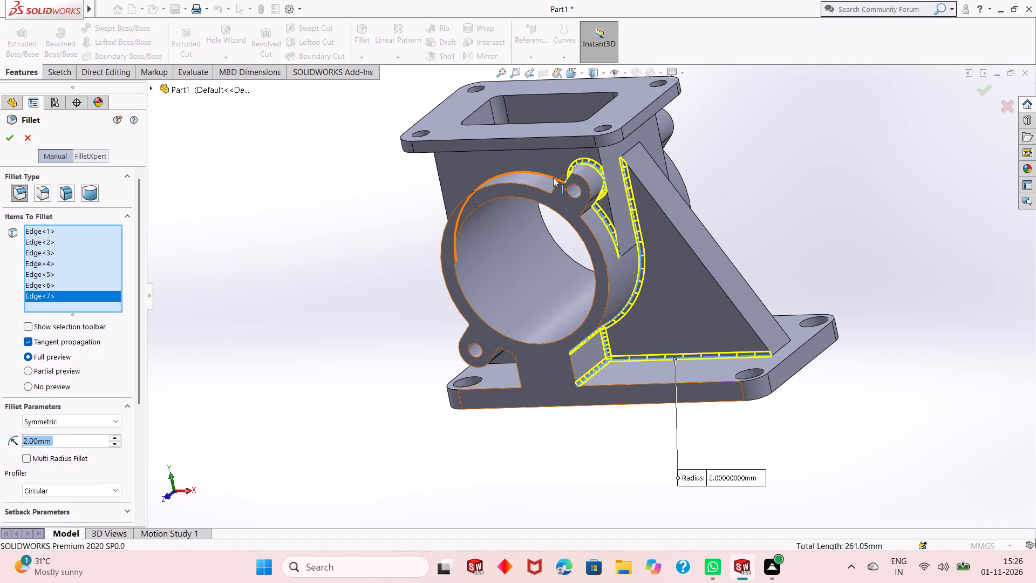
left_click(553, 178)
Add the opposite rib's edge along the housing and barrel, plus the lower lug's edges where it meets that rib, to the 2 mm fillet.
middle_click_drag(567, 196, 601, 233)
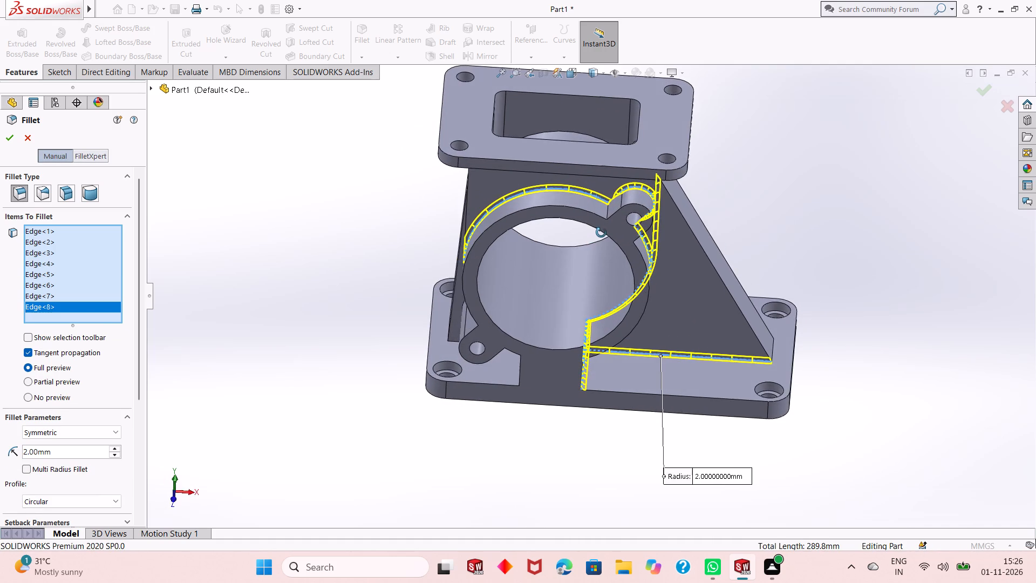
middle_click_drag(601, 233, 619, 226)
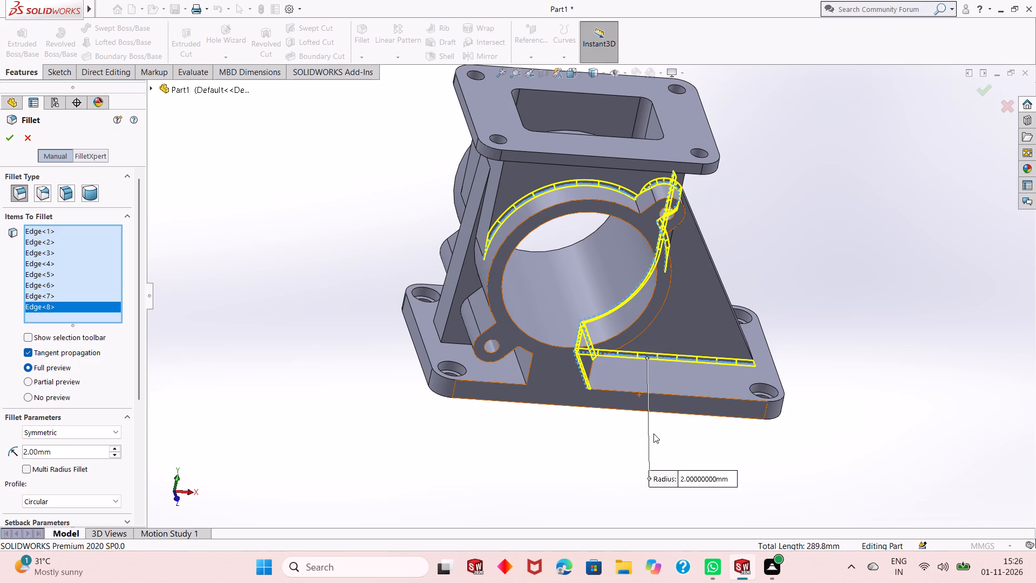
middle_click_drag(612, 420, 582, 353)
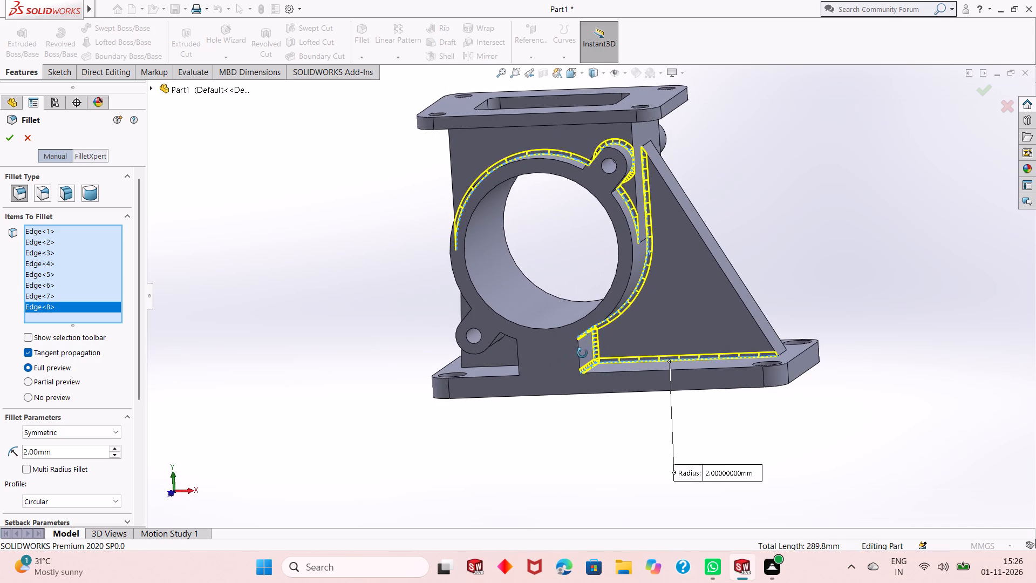
middle_click_drag(582, 353, 564, 371)
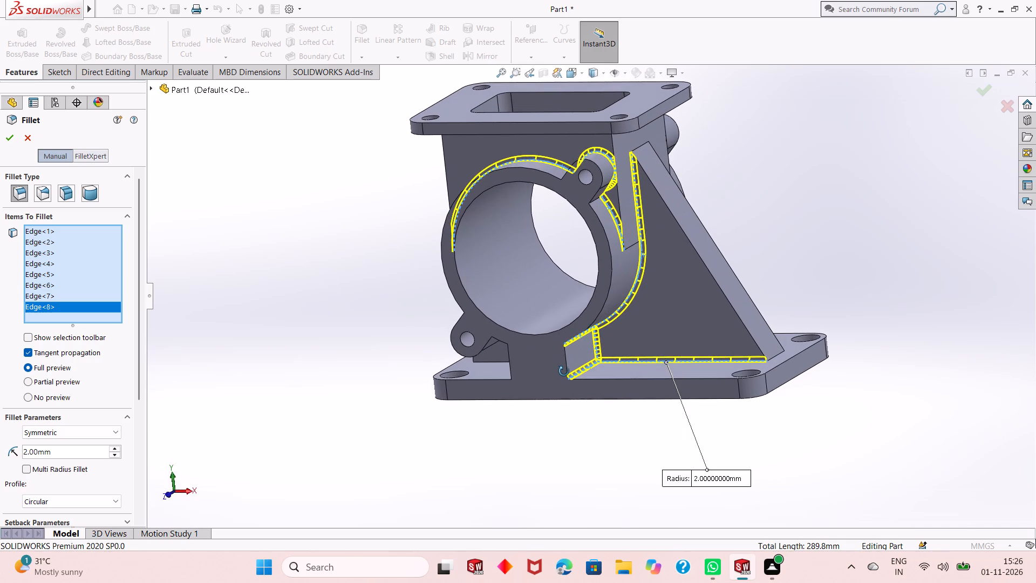
middle_click_drag(564, 371, 606, 355)
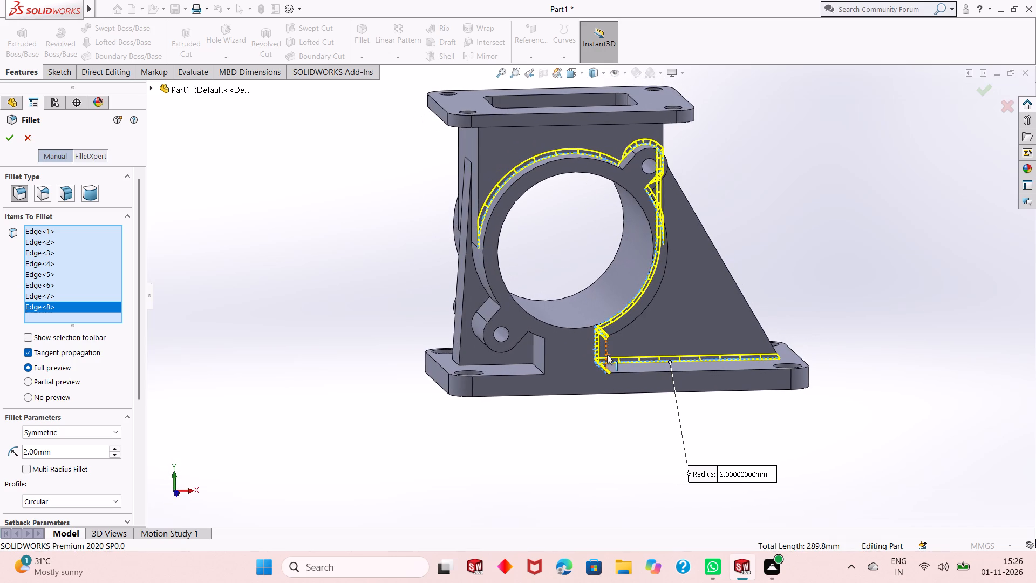
middle_click_drag(494, 339, 509, 324)
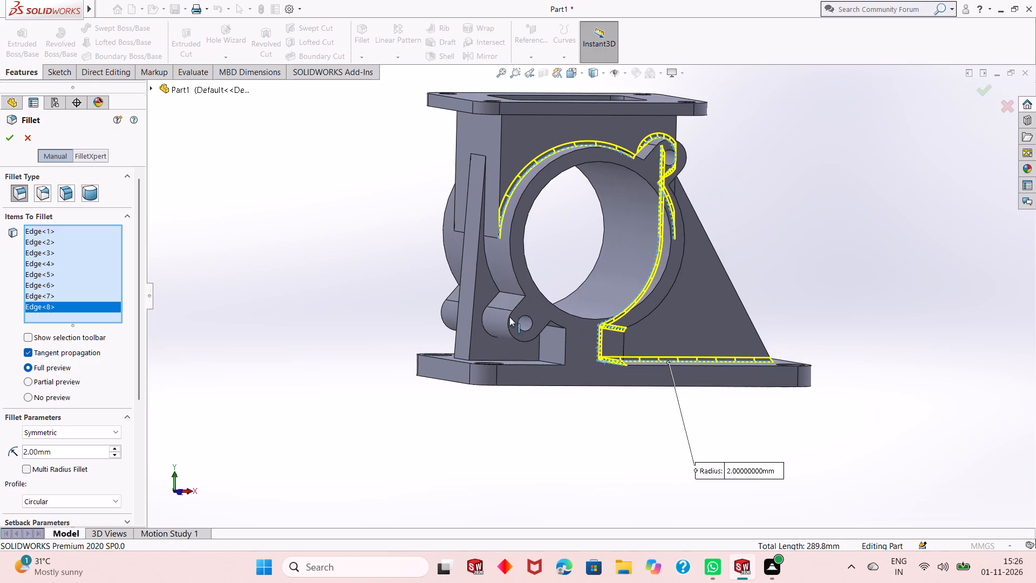
left_click(485, 254)
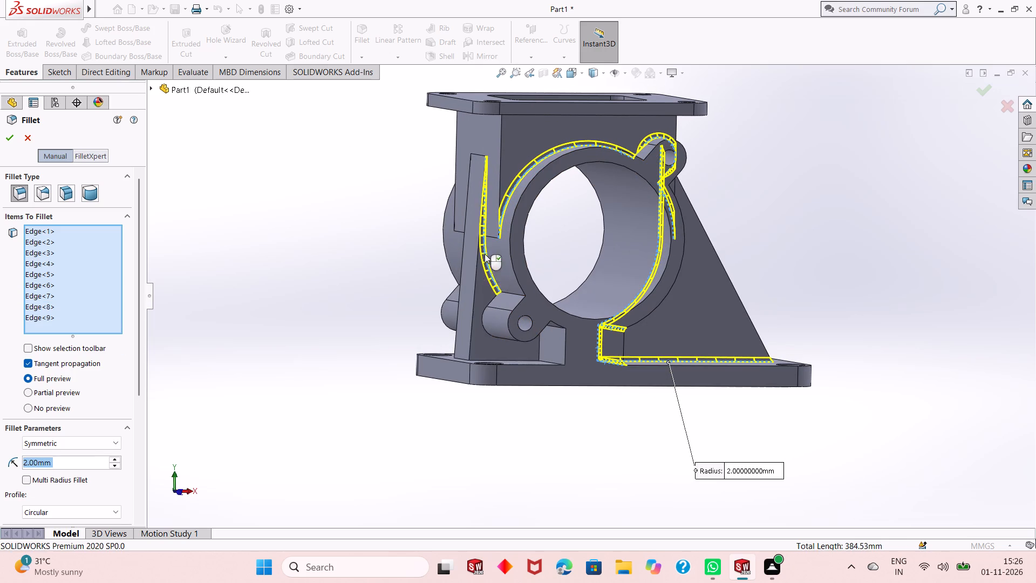
left_click(492, 300)
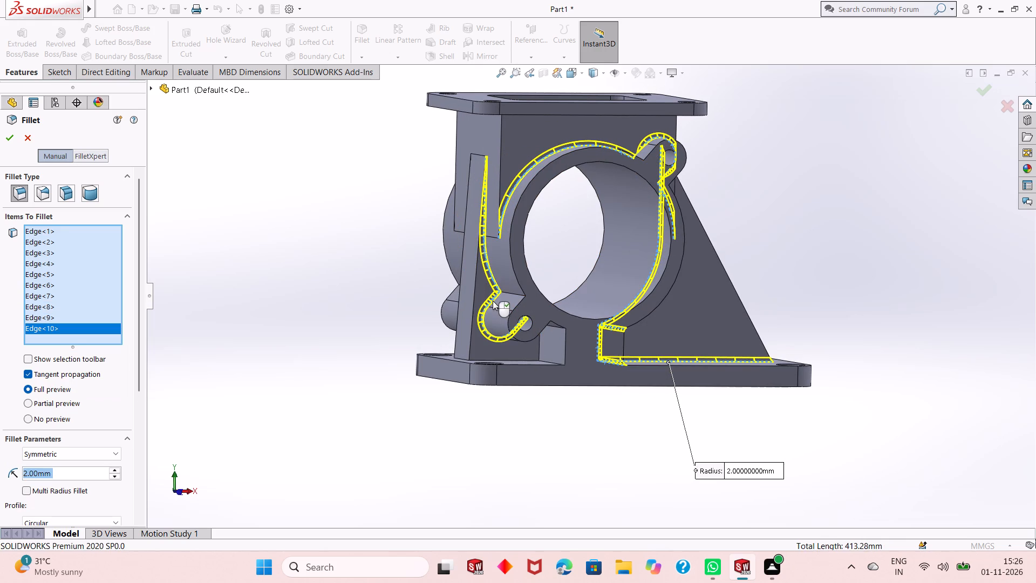
middle_click_drag(544, 349, 530, 297)
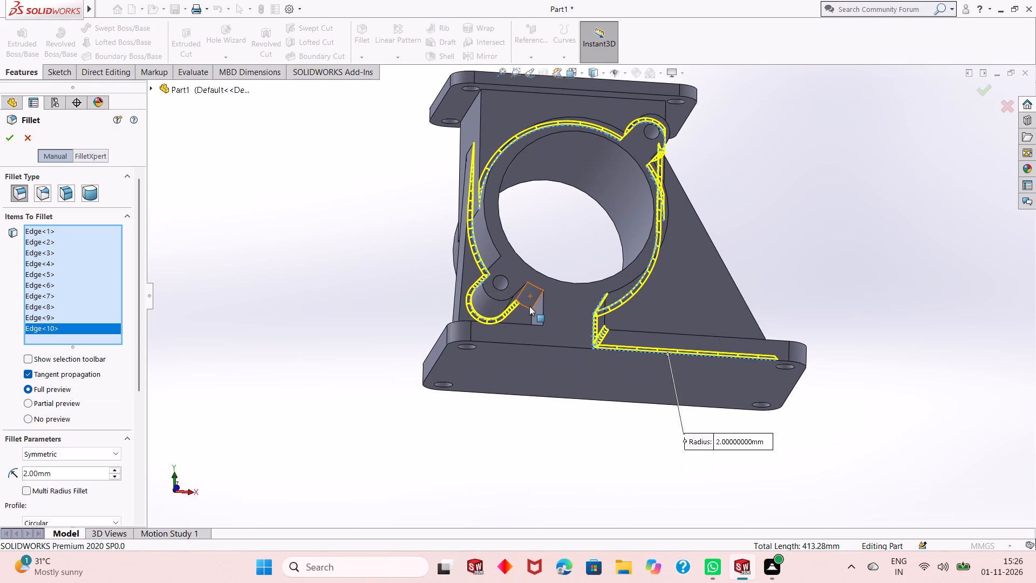
left_click(526, 307)
Add the support's edges with the narrow rib, barrel and base, and that rib's bottom edge on the base, to the 2 mm fillet.
middle_click_drag(536, 322, 541, 353)
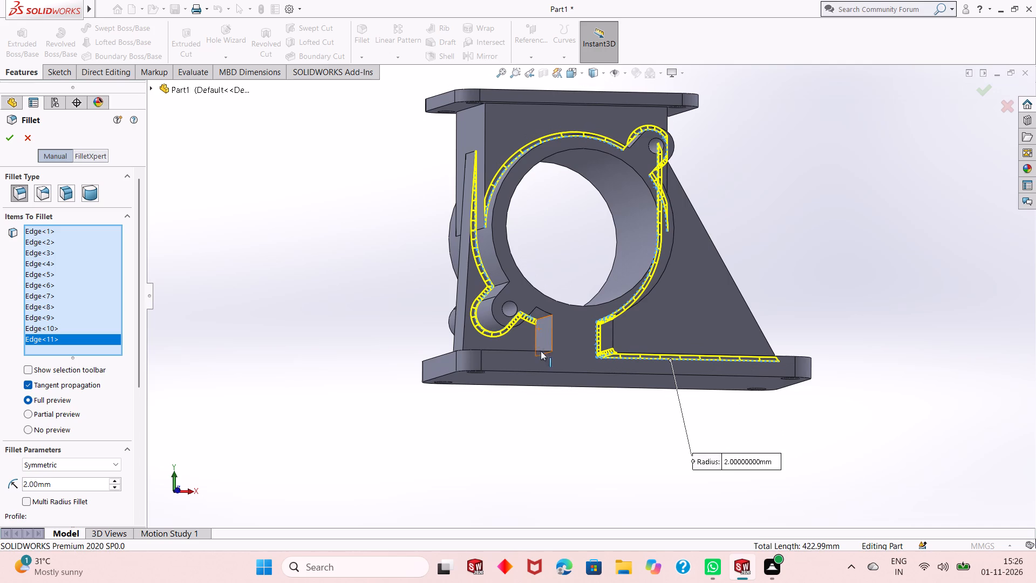
left_click(536, 334)
middle_click_drag(615, 325, 591, 347)
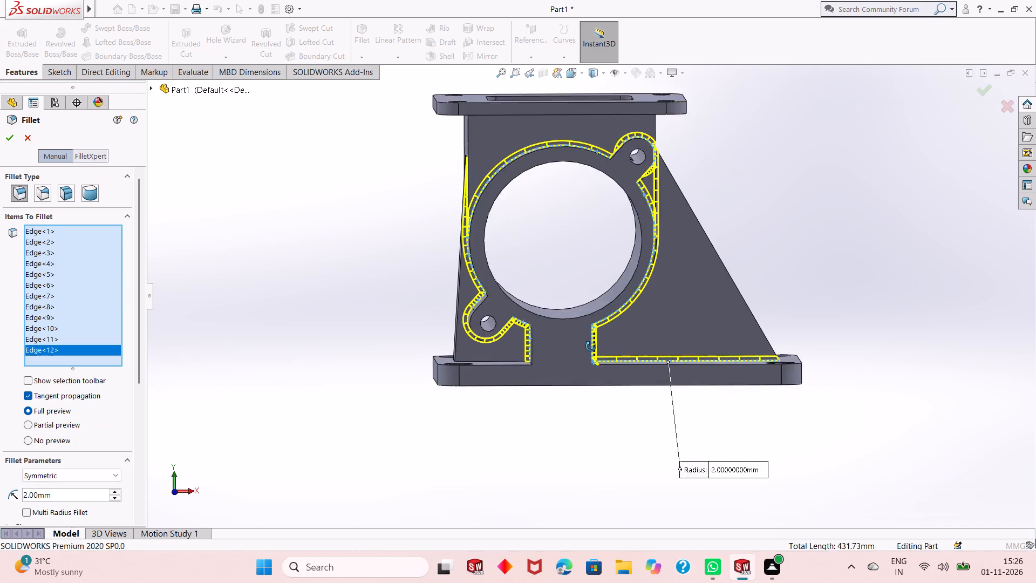
middle_click_drag(591, 347, 657, 332)
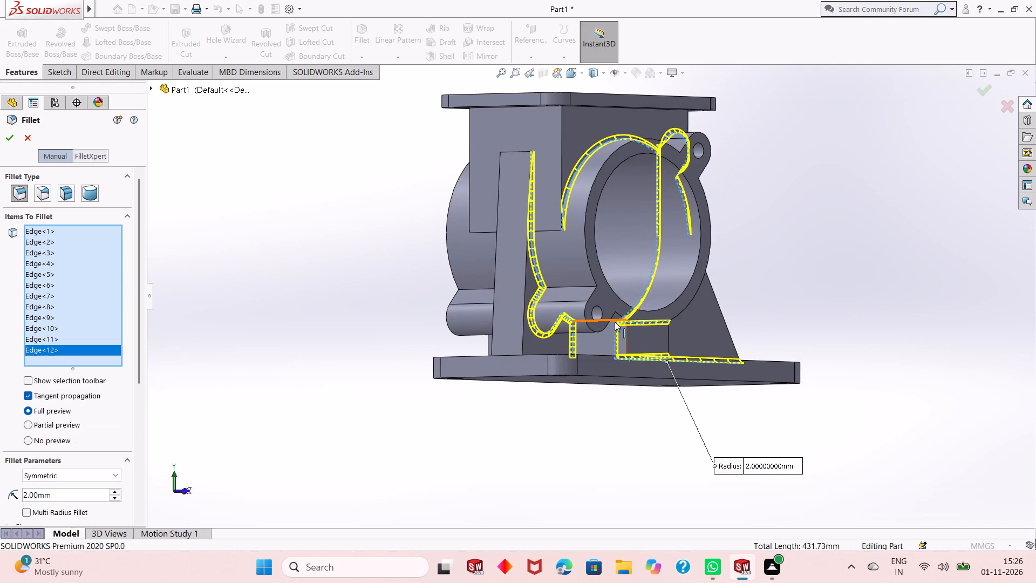
left_click(615, 322)
middle_click_drag(615, 336, 610, 379)
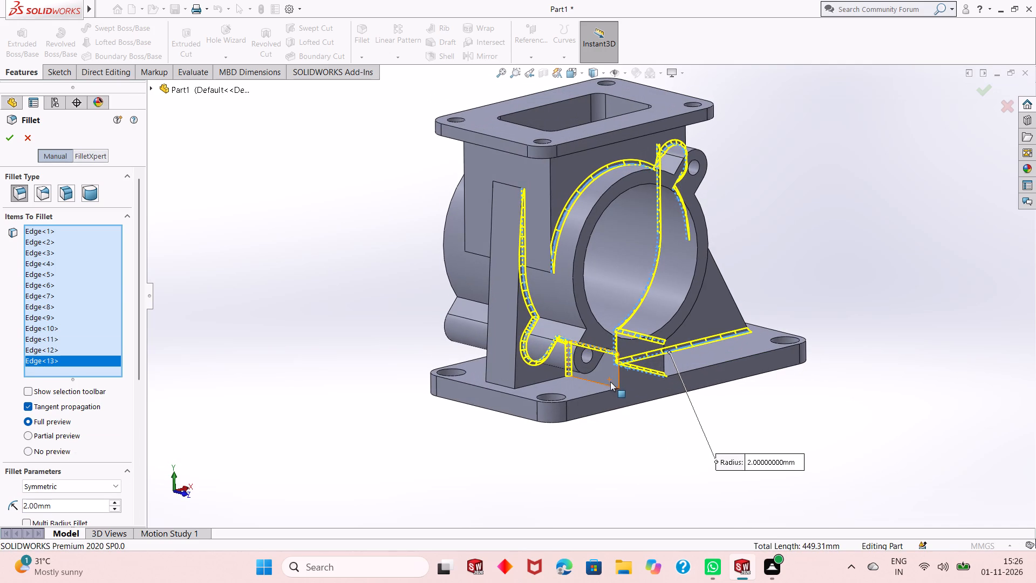
left_click(612, 385)
middle_click_drag(651, 402, 647, 396)
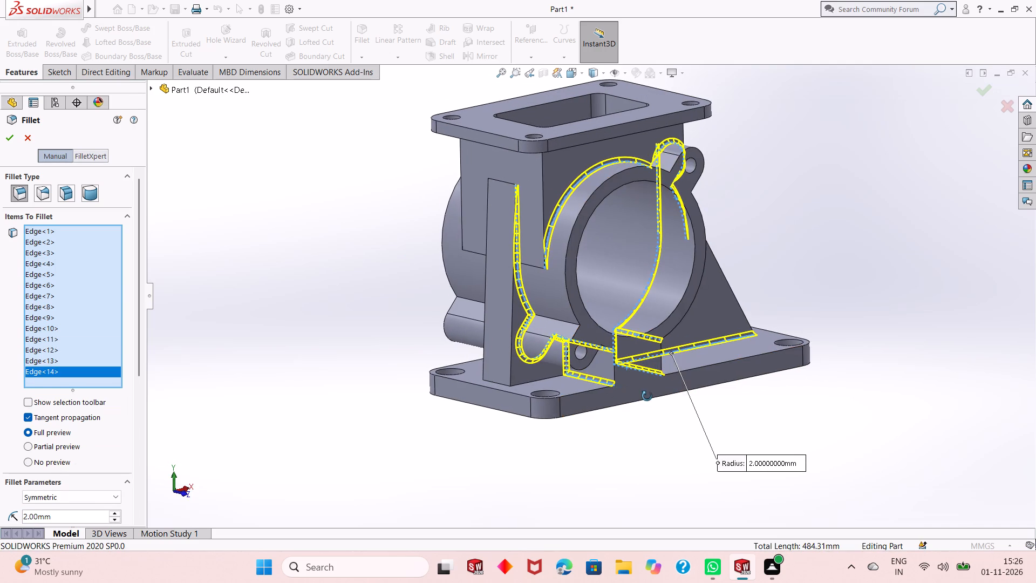
middle_click_drag(647, 396, 619, 396)
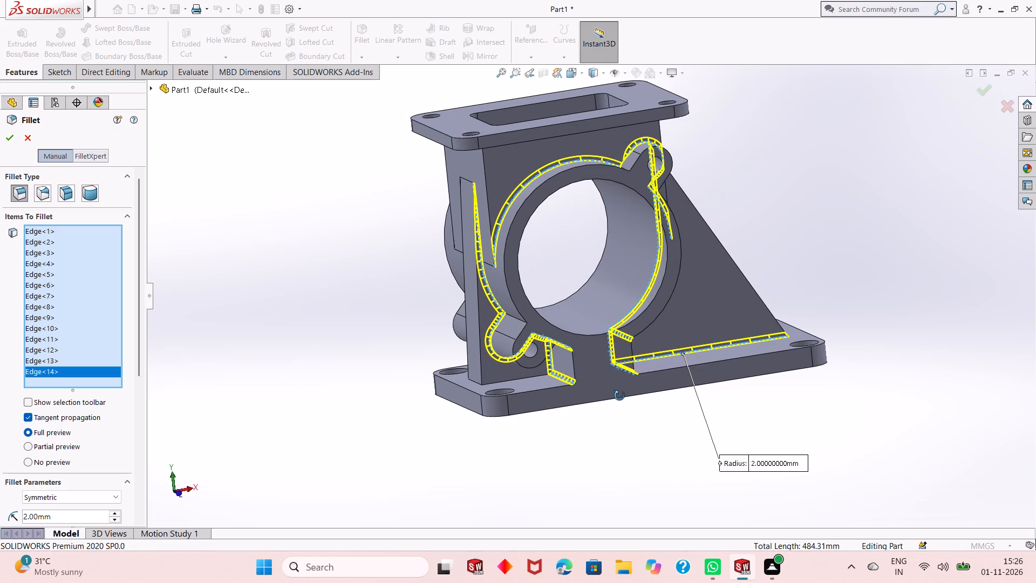
middle_click_drag(619, 396, 604, 396)
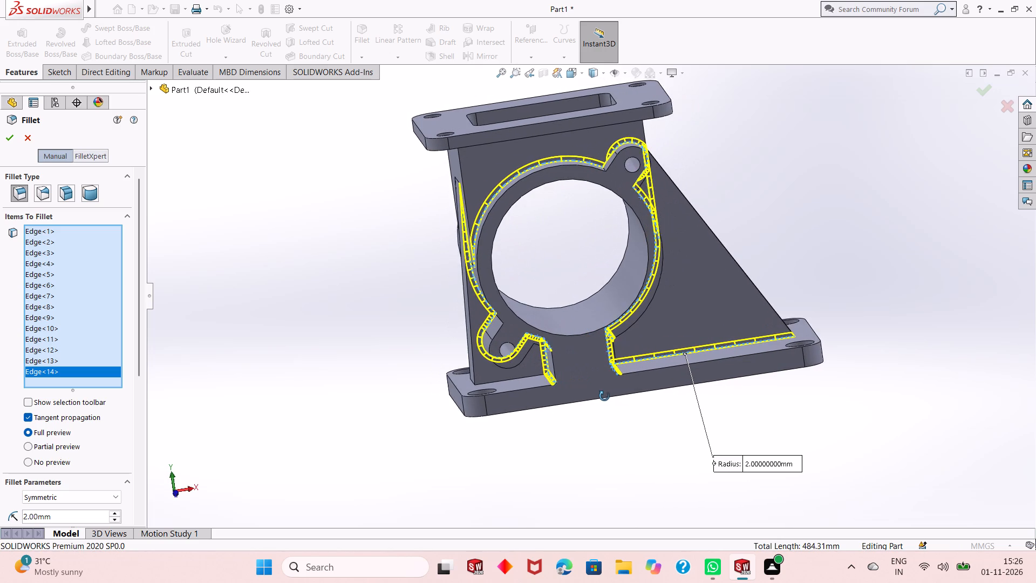
middle_click_drag(604, 396, 603, 396)
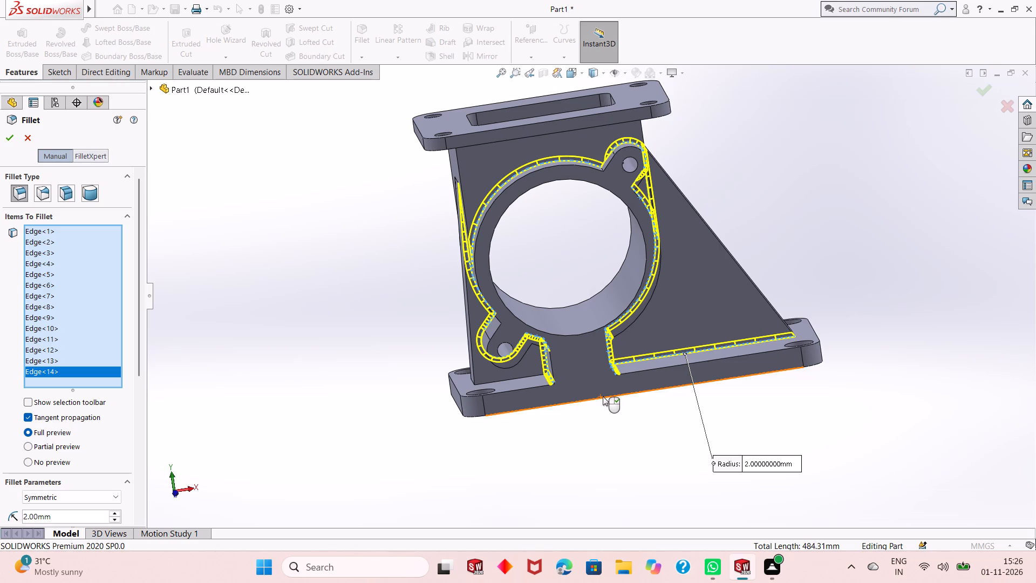
left_click(519, 378)
On the wide triangular rib's other face, add its edges with the base, support, barrel and housing to the 2 mm fillet.
middle_click_drag(776, 341, 667, 314)
scroll(776, 341, "up", 1)
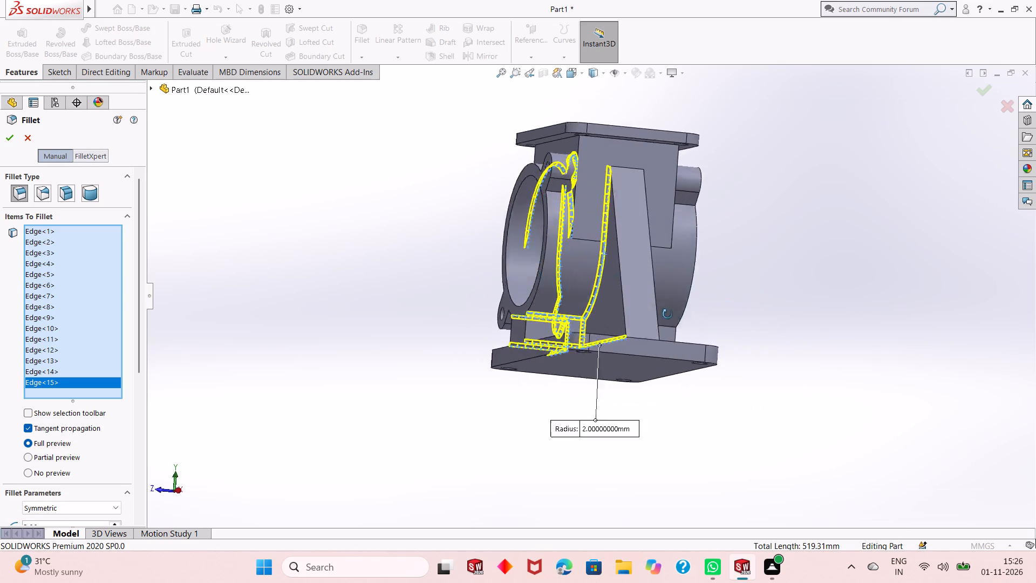
middle_click_drag(667, 314, 752, 330)
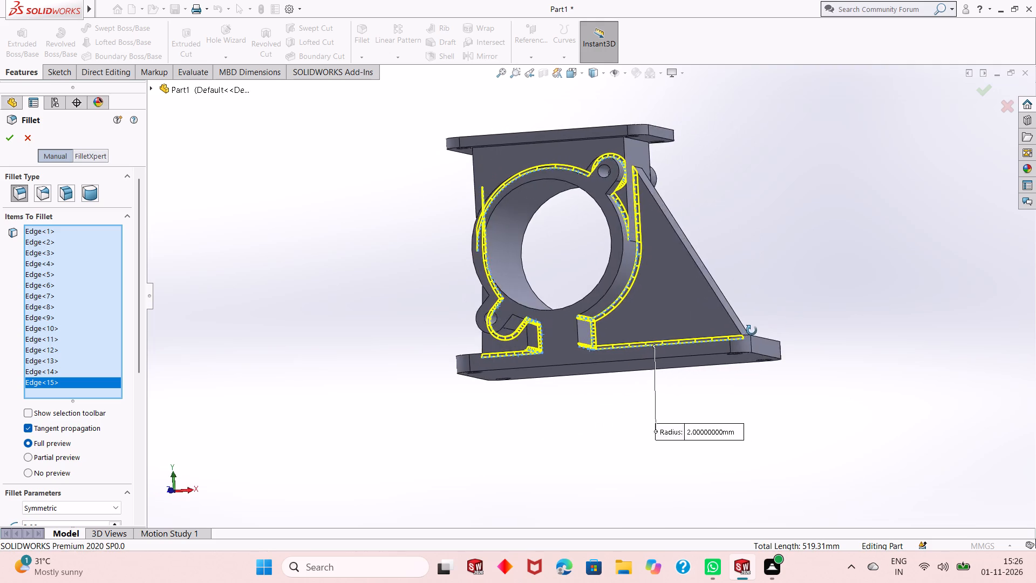
middle_click_drag(752, 330, 731, 325)
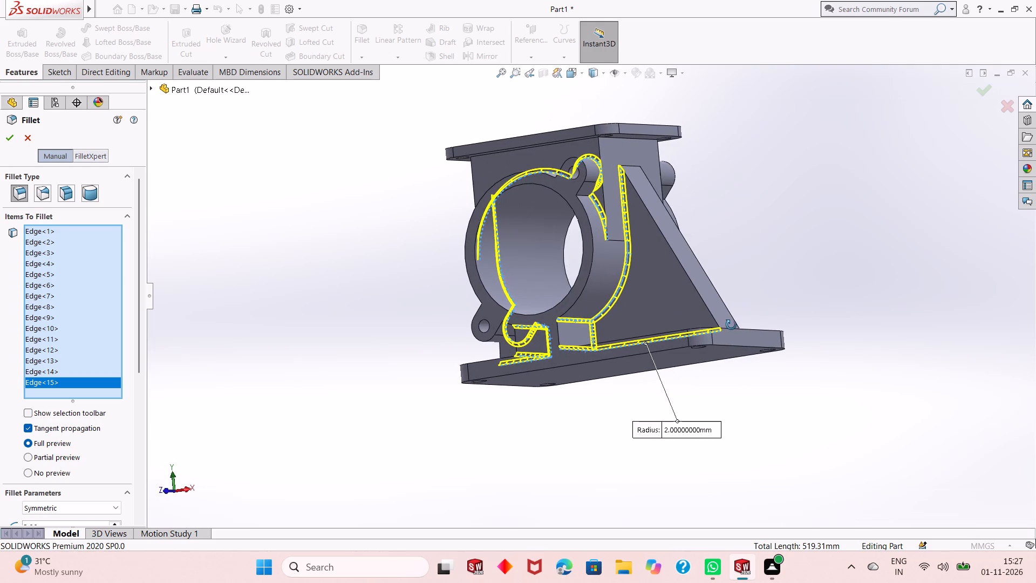
middle_click_drag(731, 325, 741, 325)
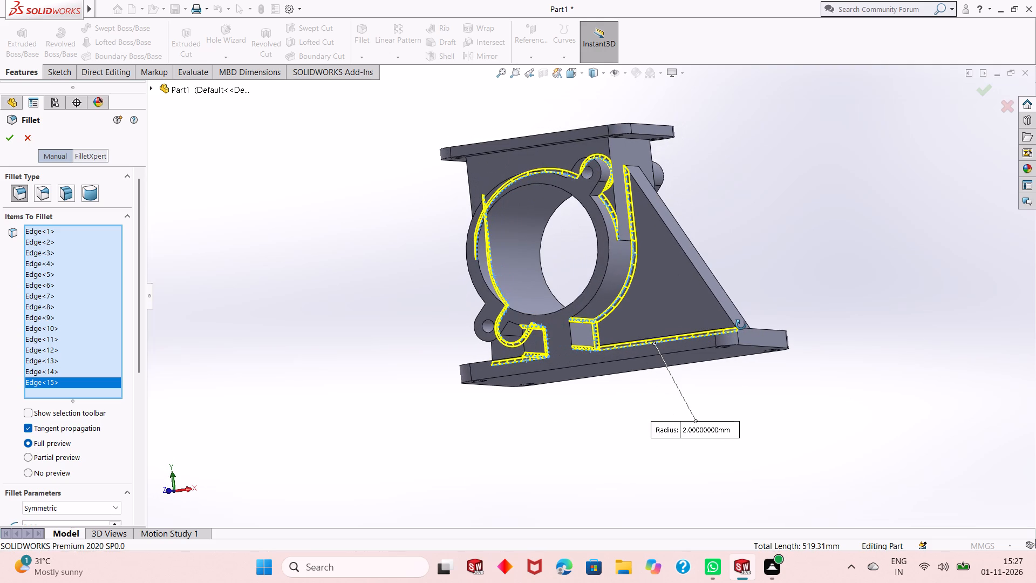
middle_click_drag(741, 325, 585, 372)
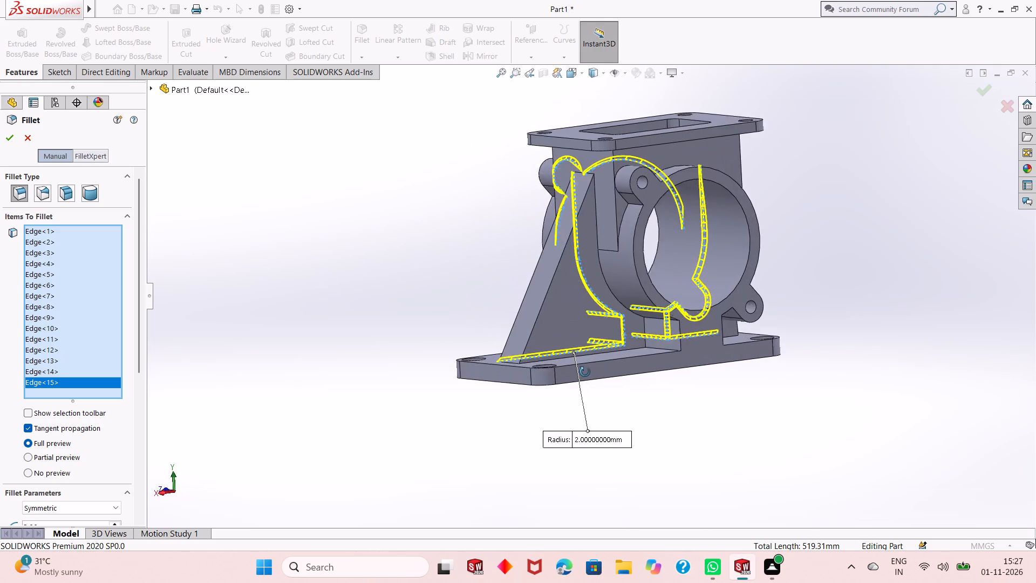
middle_click_drag(585, 372, 583, 378)
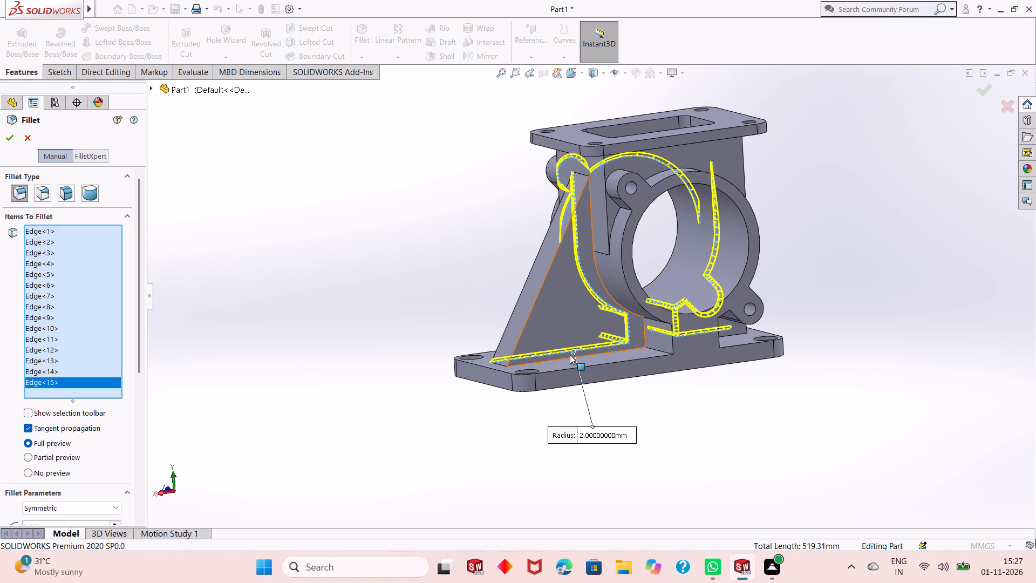
left_click(565, 359)
middle_click_drag(595, 351, 609, 343)
left_click(644, 324)
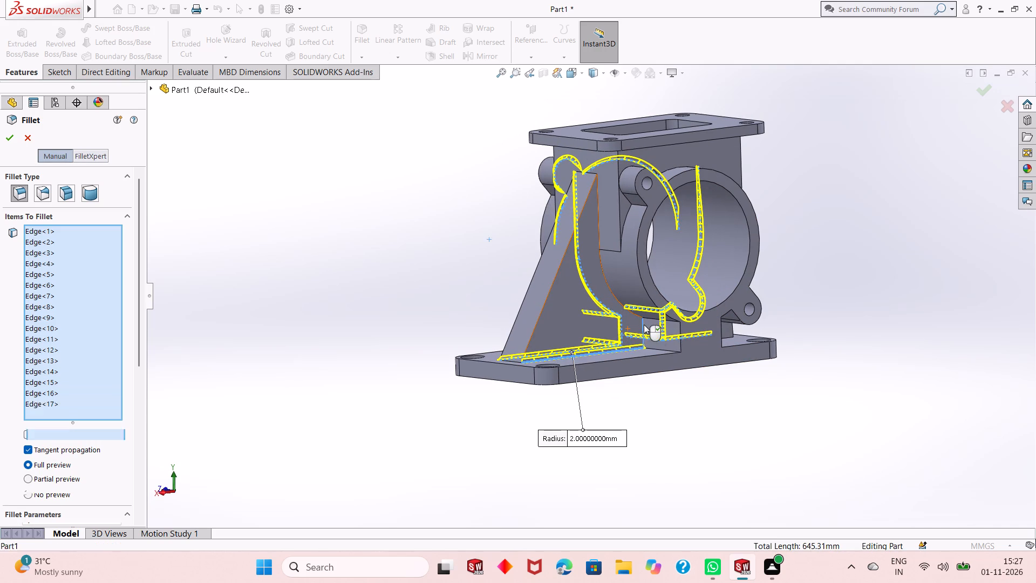
left_click(605, 280)
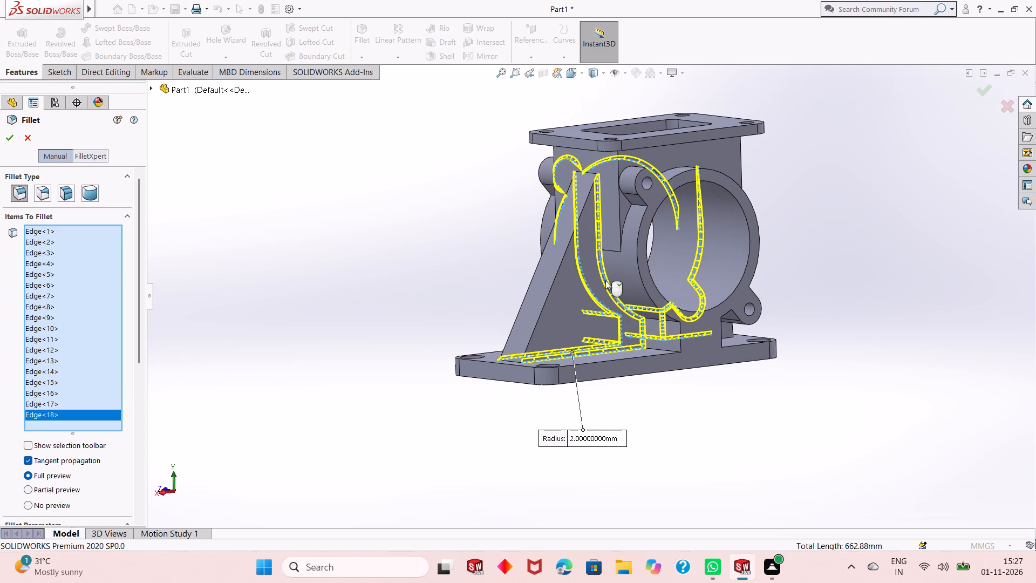
Add the upper lug's edges with the housing and barrel, plus the housing's junction edges with the barrel at this end, to the 2 mm fillet.
left_click(626, 220)
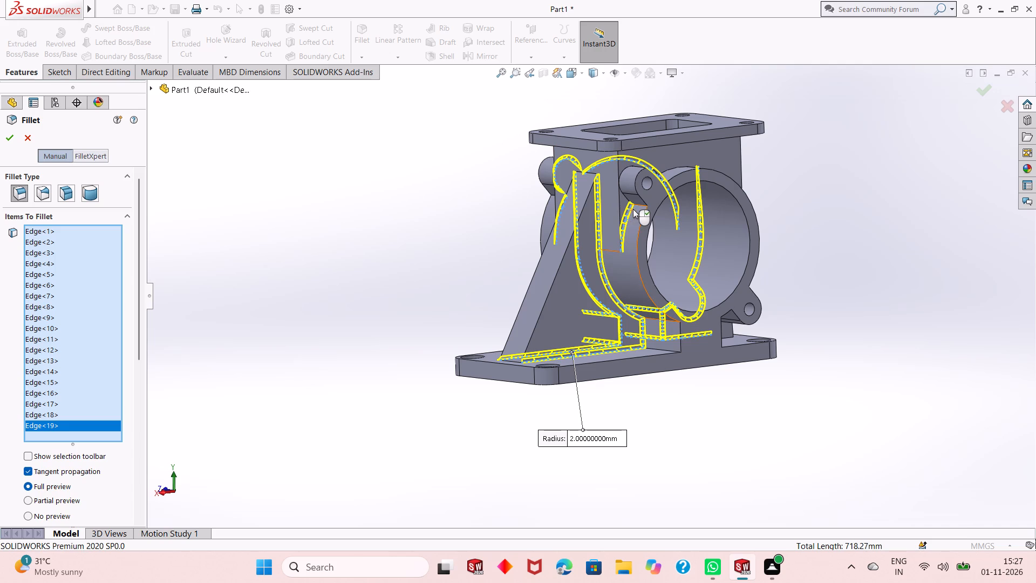
left_click(622, 171)
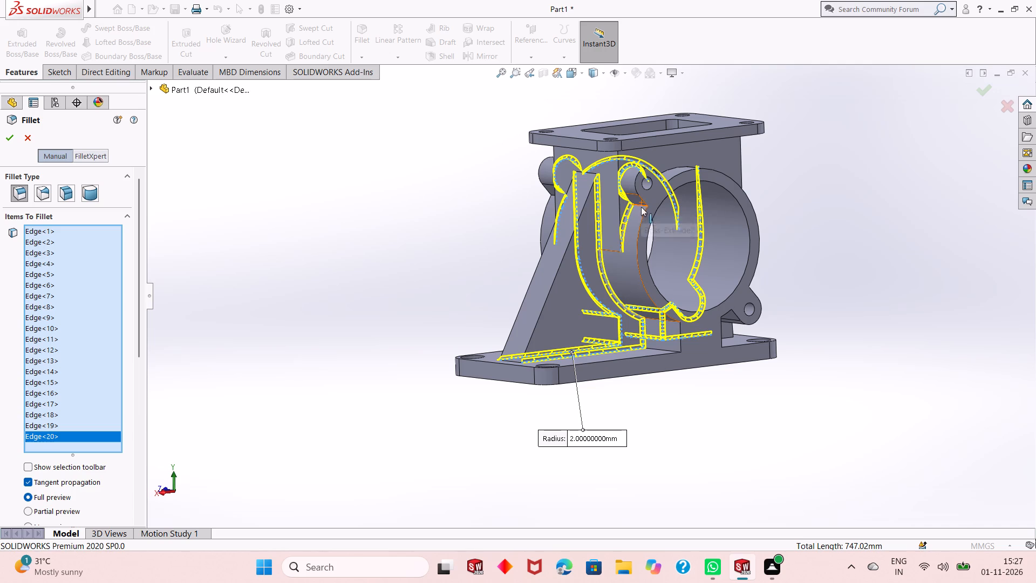
left_click(642, 206)
middle_click_drag(677, 170, 652, 252)
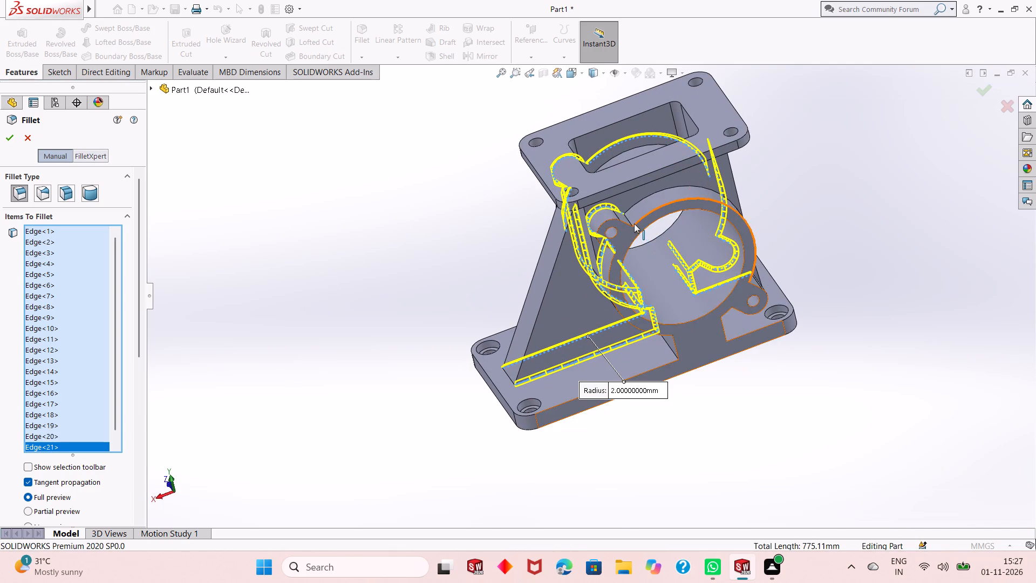
left_click(628, 217)
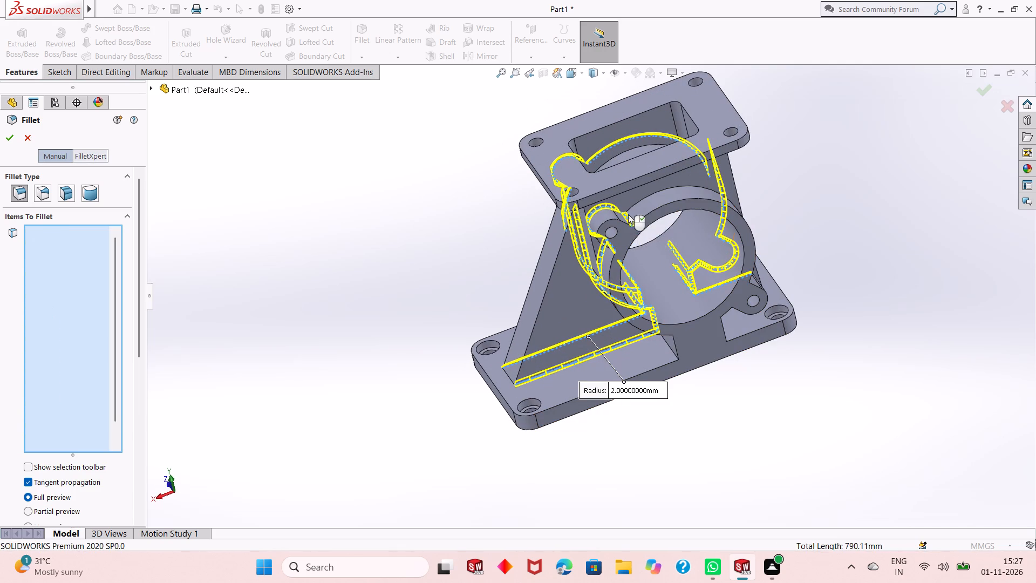
left_click(639, 201)
Beside the wide triangular rib, add the support's edges with the barrel and the base to the 2 mm fillet.
middle_click_drag(624, 280, 626, 265)
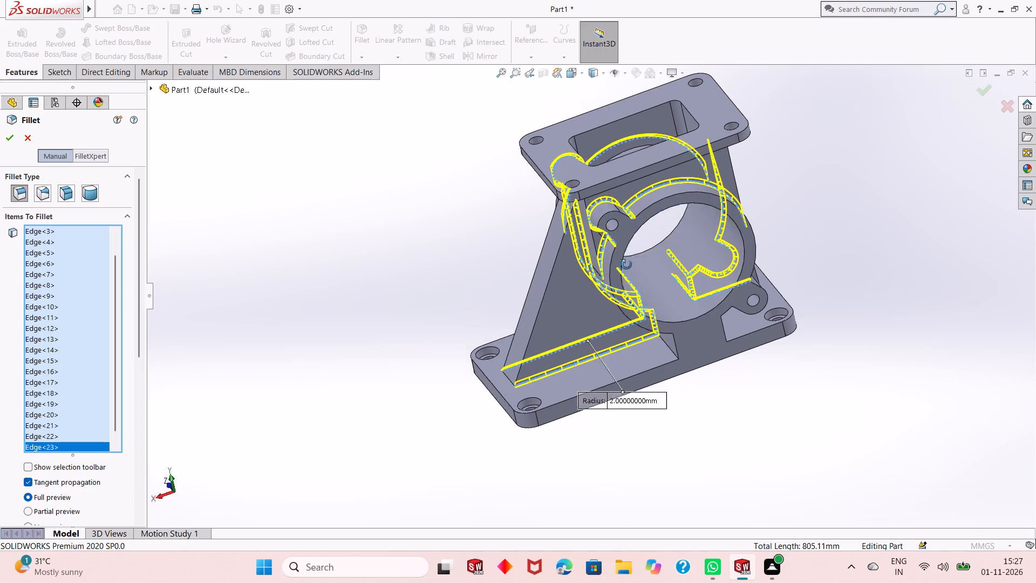
middle_click_drag(626, 265, 644, 168)
middle_click_drag(664, 261, 686, 290)
middle_click_drag(668, 350, 696, 338)
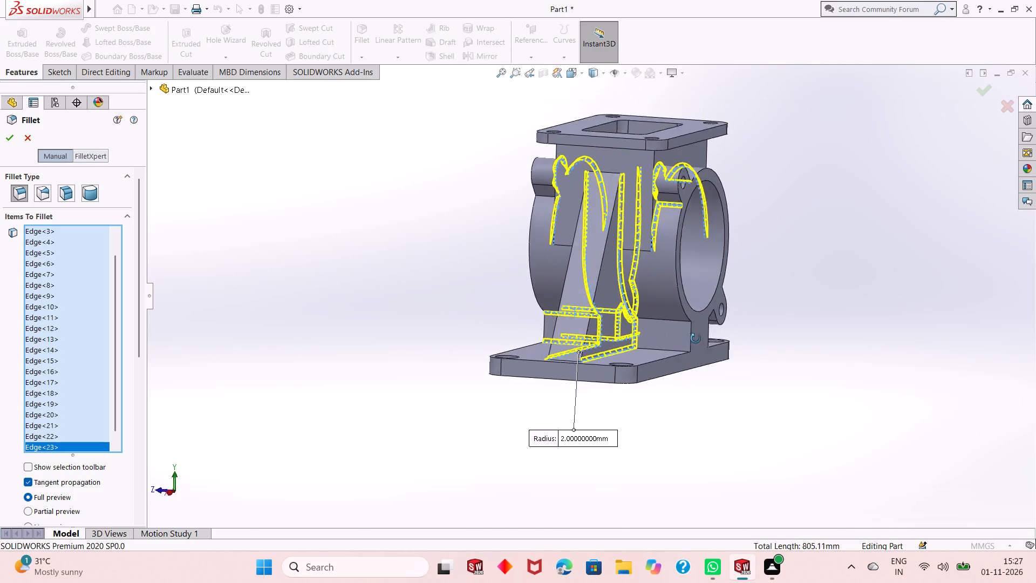
middle_click_drag(696, 338, 696, 337)
left_click(684, 321)
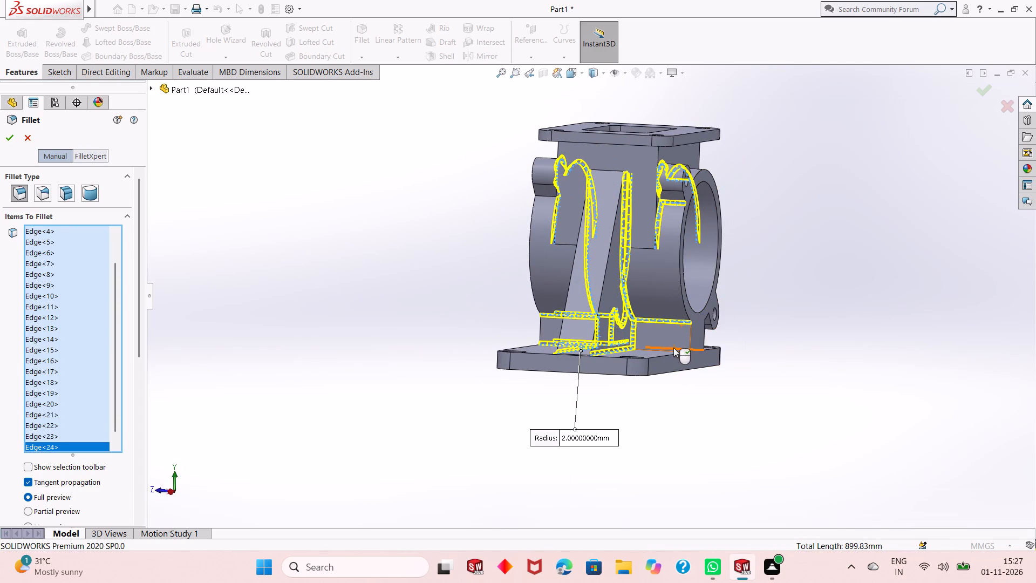
middle_click_drag(692, 329, 687, 366)
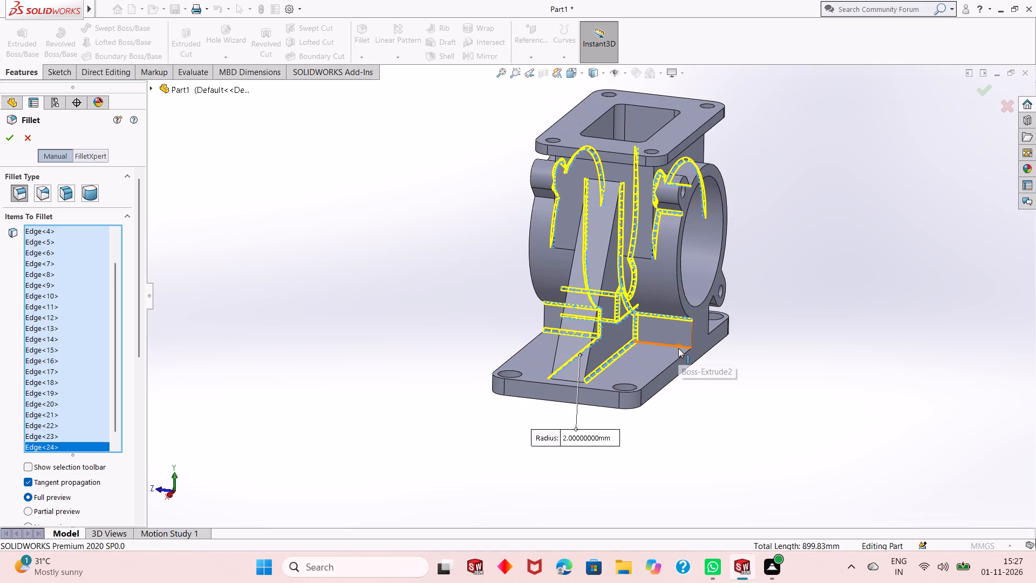
left_click(684, 347)
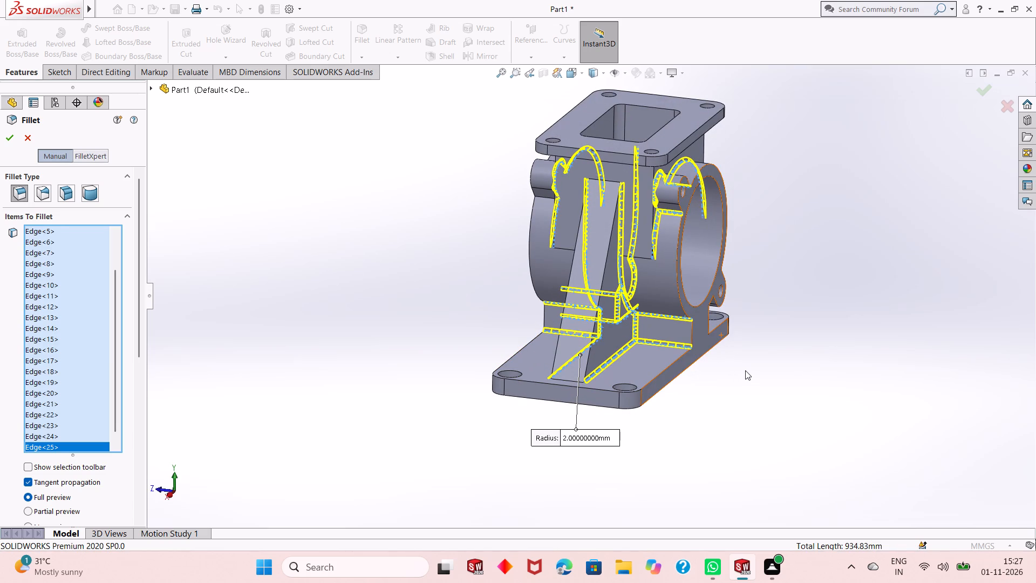
On the narrow rib's side, add the support's base, rib, top and outer vertical edges, plus the rib's base edge, to the 2 mm fillet.
middle_click_drag(745, 373, 765, 348)
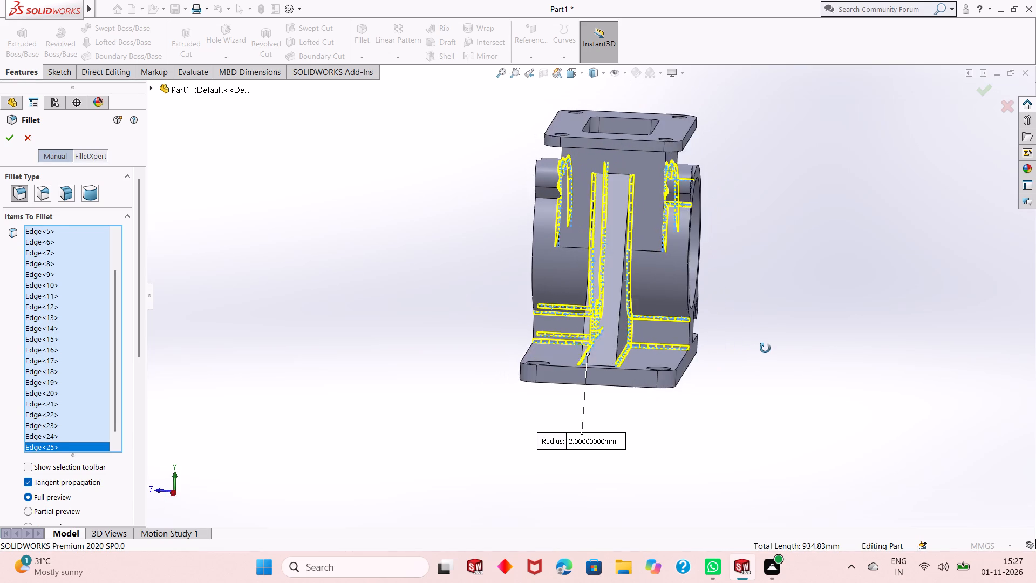
middle_click_drag(765, 348, 730, 353)
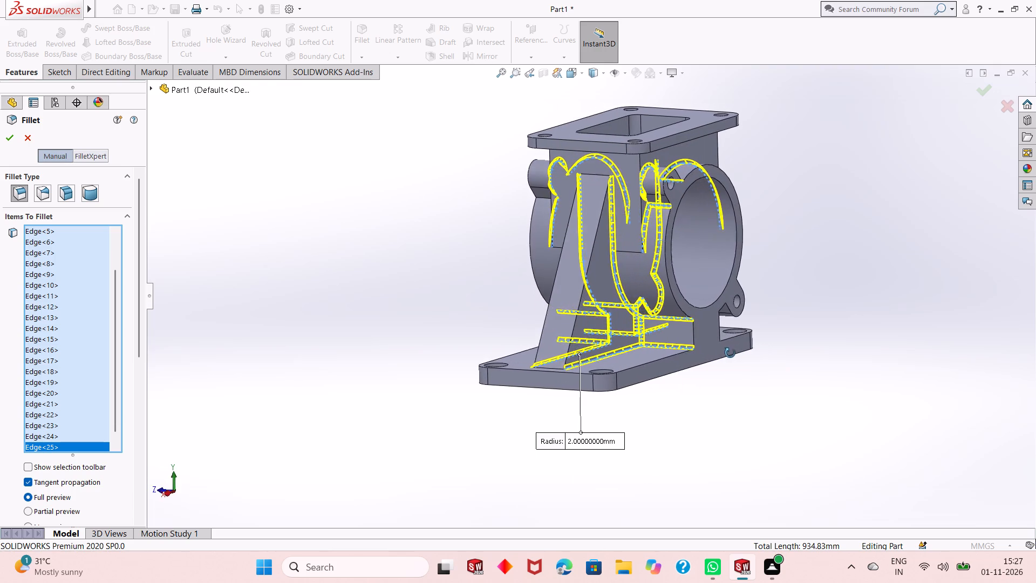
middle_click_drag(730, 353, 609, 428)
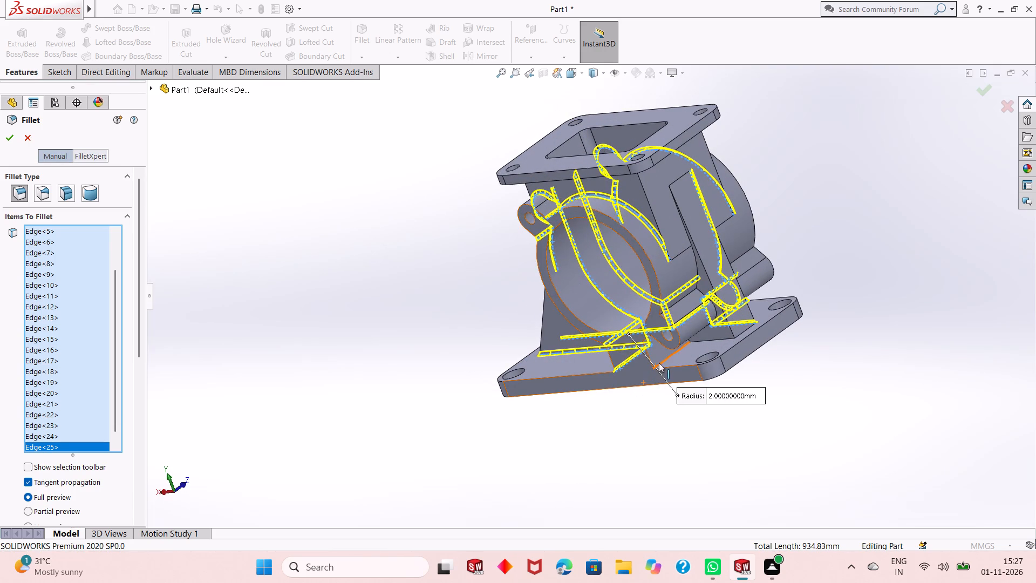
left_click(665, 360)
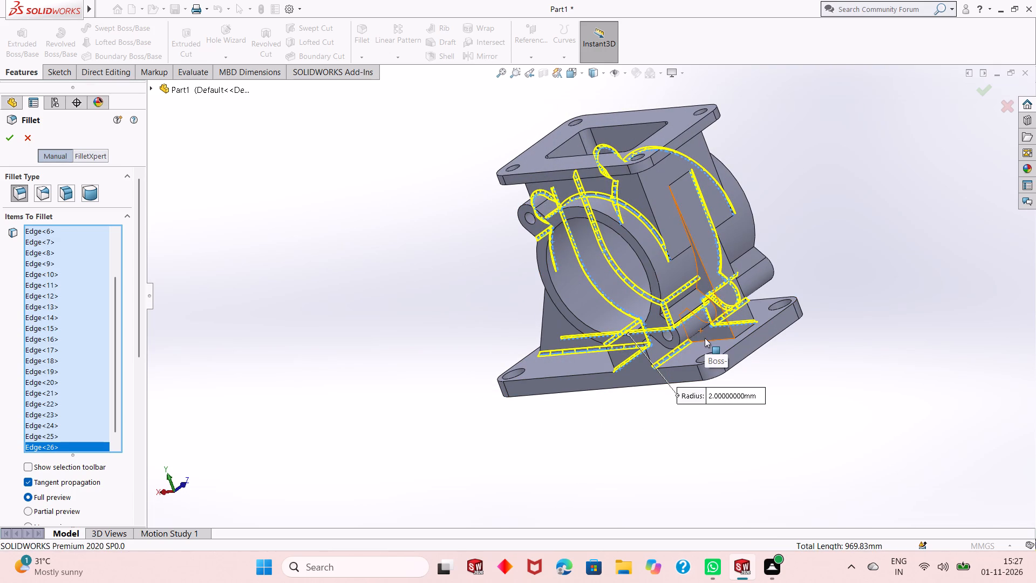
left_click(708, 340)
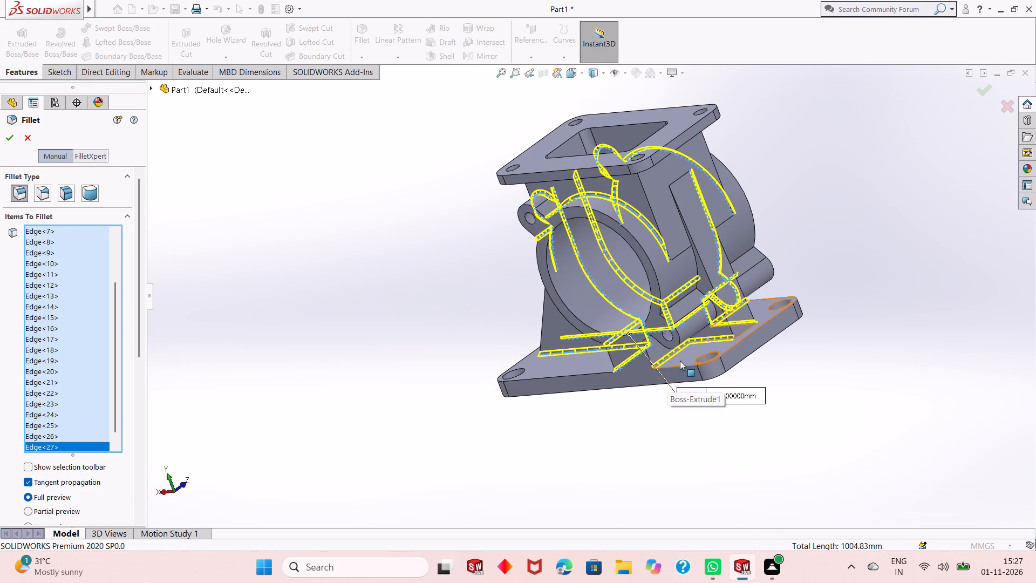
middle_click_drag(658, 375, 664, 292)
scroll(685, 280, "down", 3)
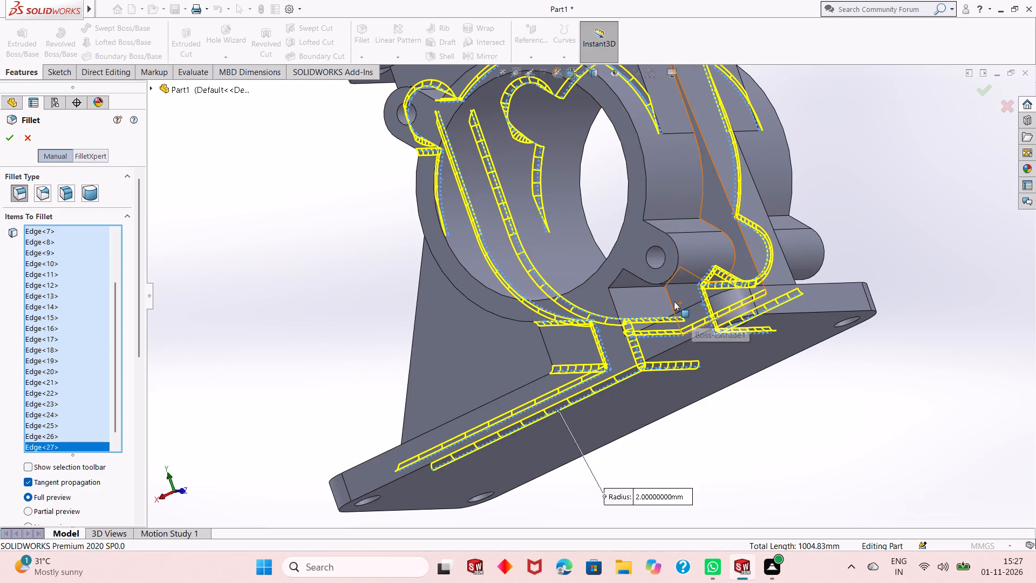
left_click(670, 299)
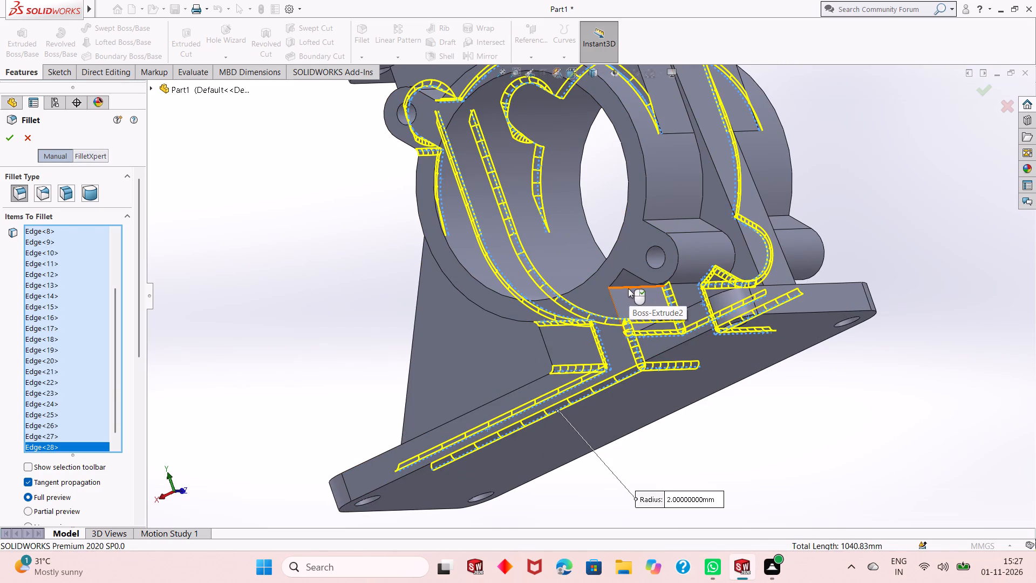
left_click(628, 288)
left_click(615, 311)
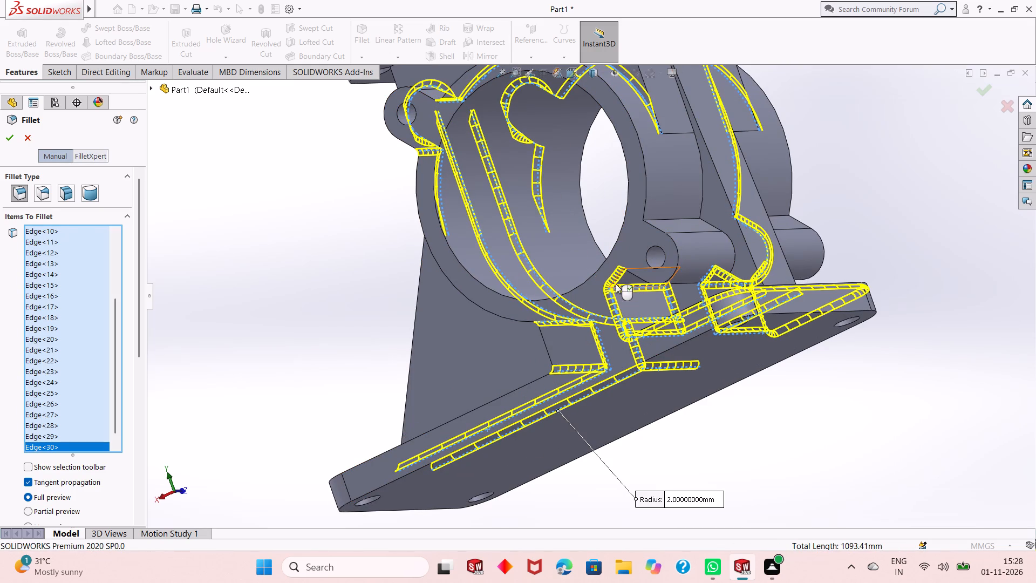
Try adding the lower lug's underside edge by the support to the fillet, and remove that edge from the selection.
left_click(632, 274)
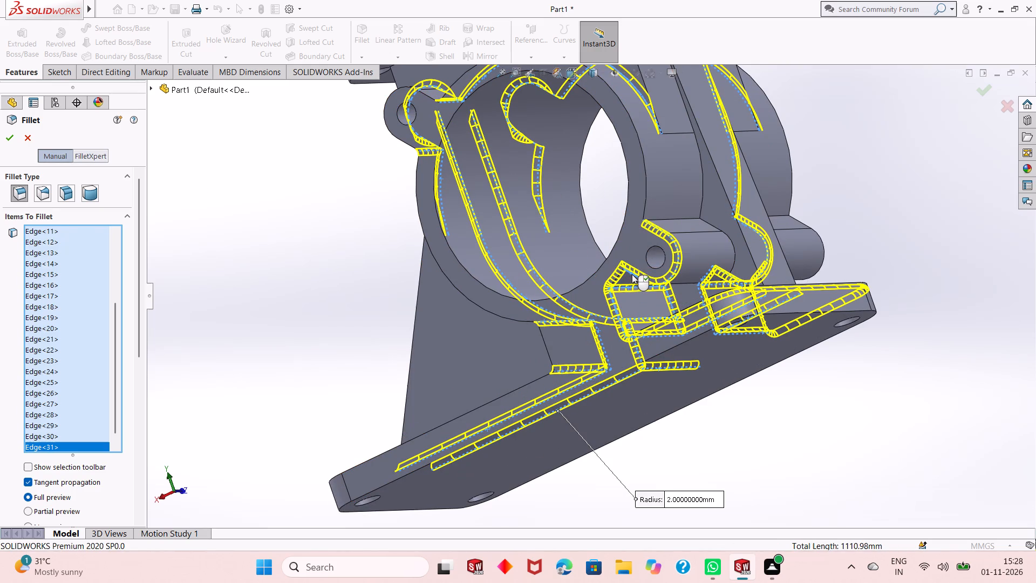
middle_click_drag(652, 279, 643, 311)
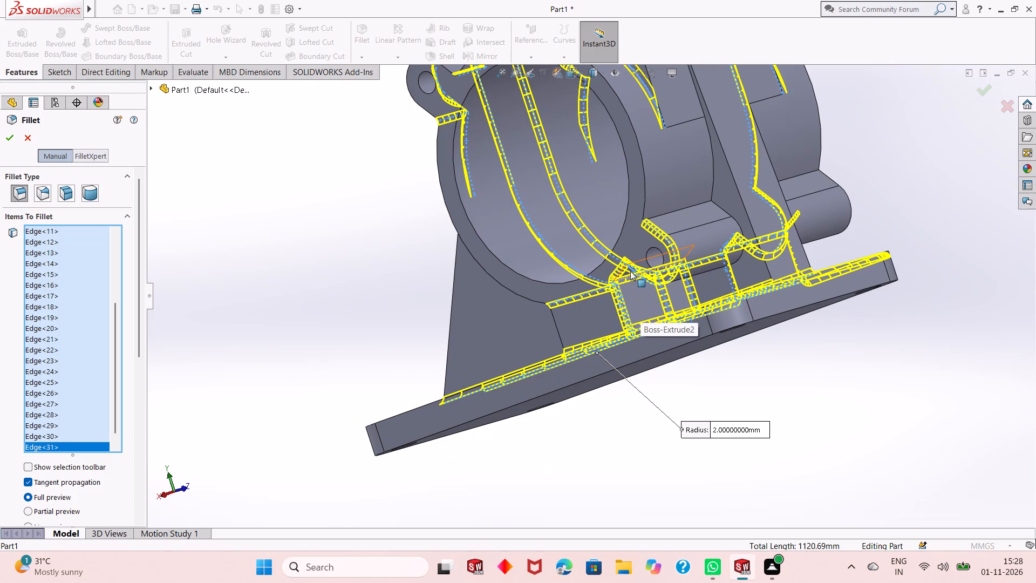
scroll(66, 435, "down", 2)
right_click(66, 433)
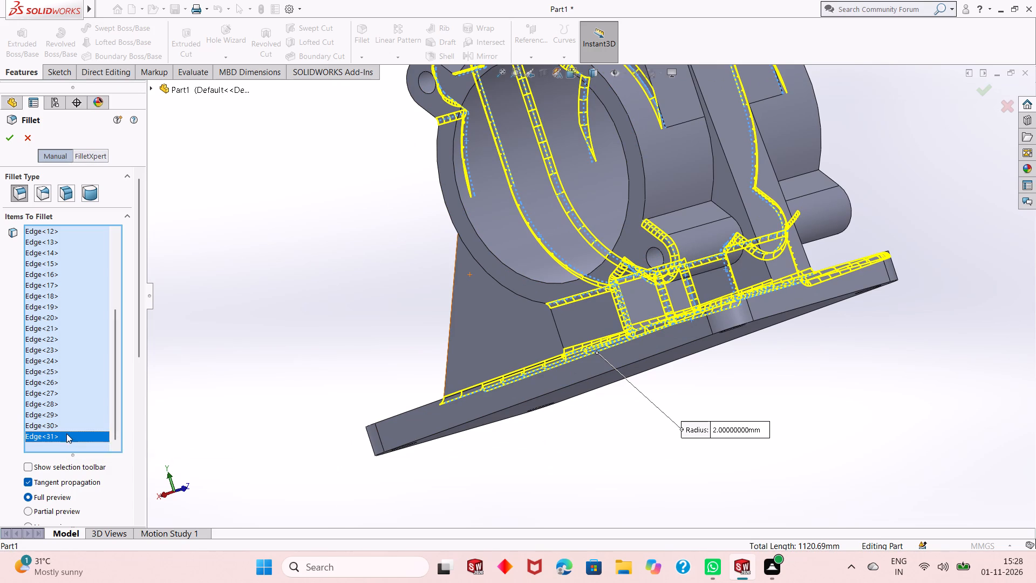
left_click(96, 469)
Add the lower lug's edges with the barrel and the narrow rib to the 2 mm fillet.
middle_click_drag(533, 378, 614, 345)
scroll(614, 345, "up", 2)
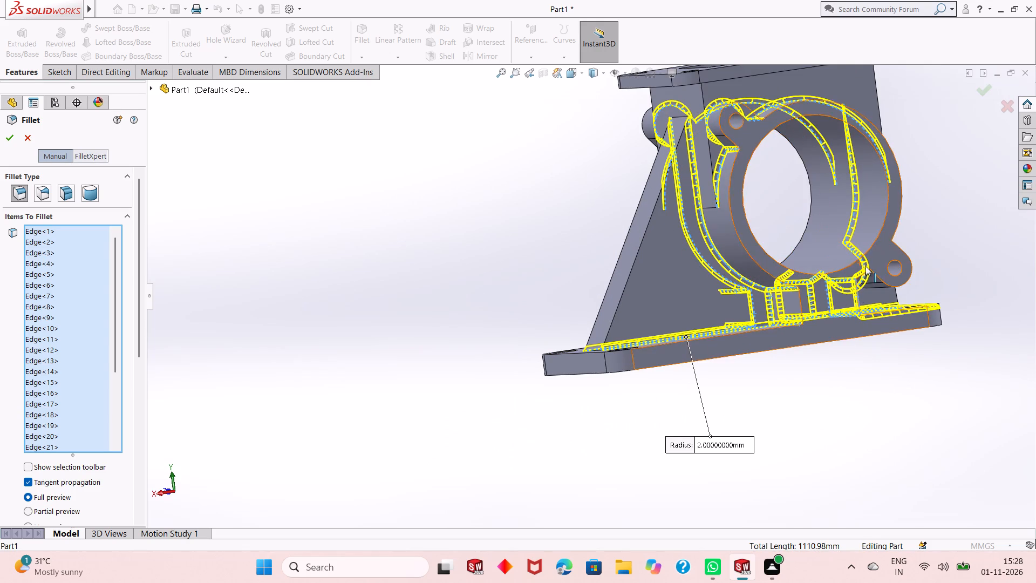
middle_click_drag(867, 269, 776, 289)
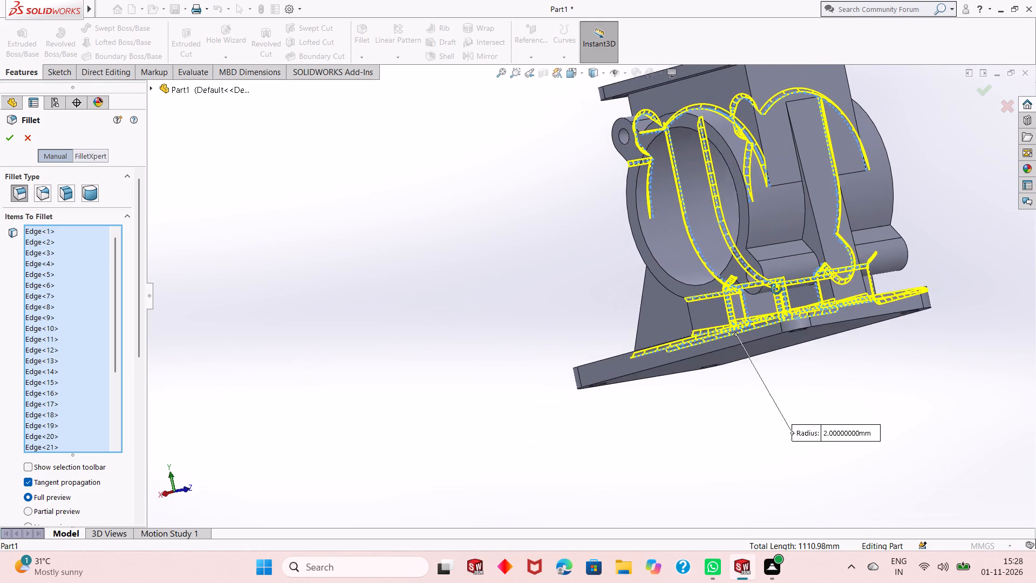
middle_click_drag(776, 289, 783, 318)
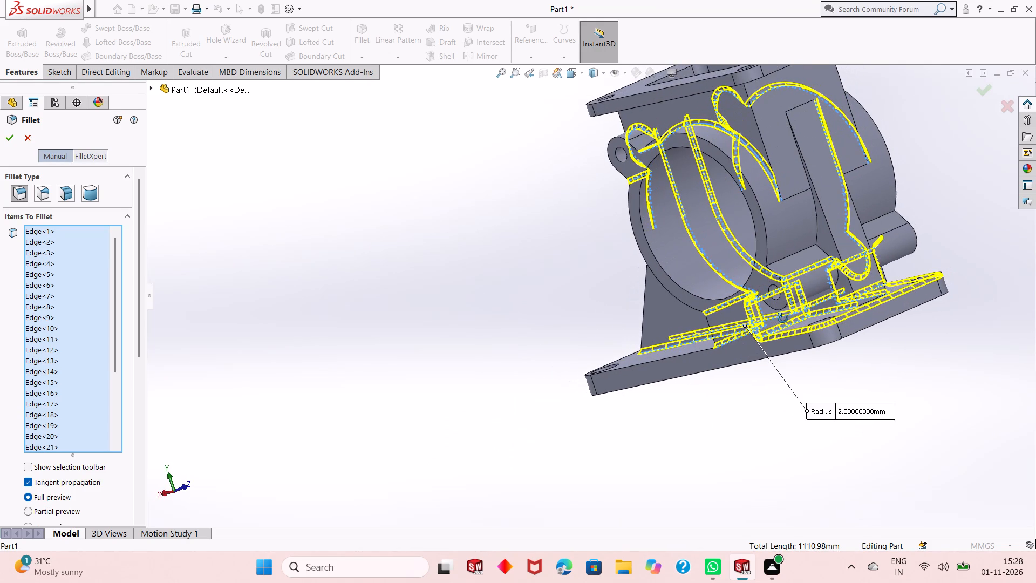
middle_click_drag(783, 318, 783, 318)
left_click(790, 255)
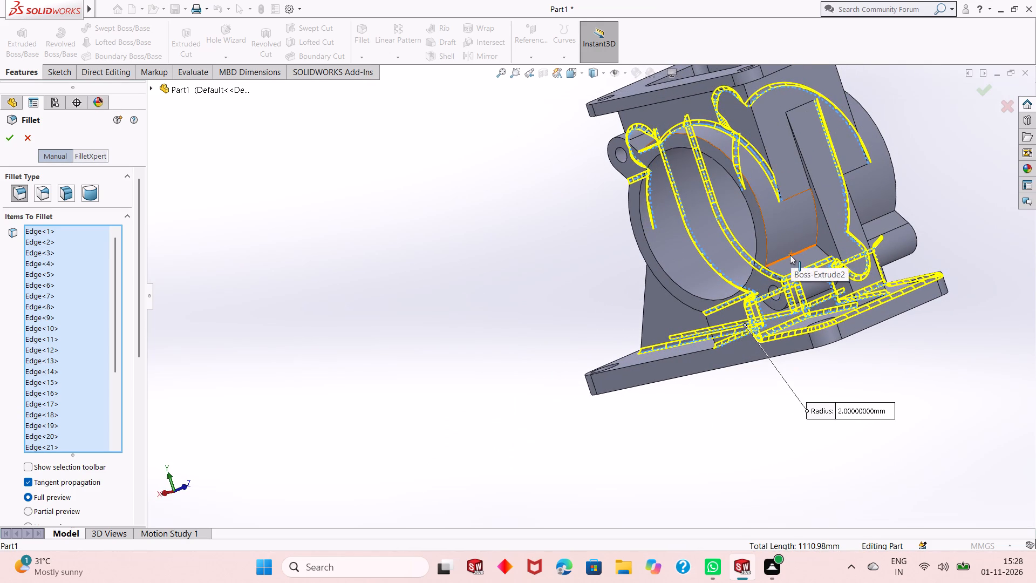
left_click(826, 253)
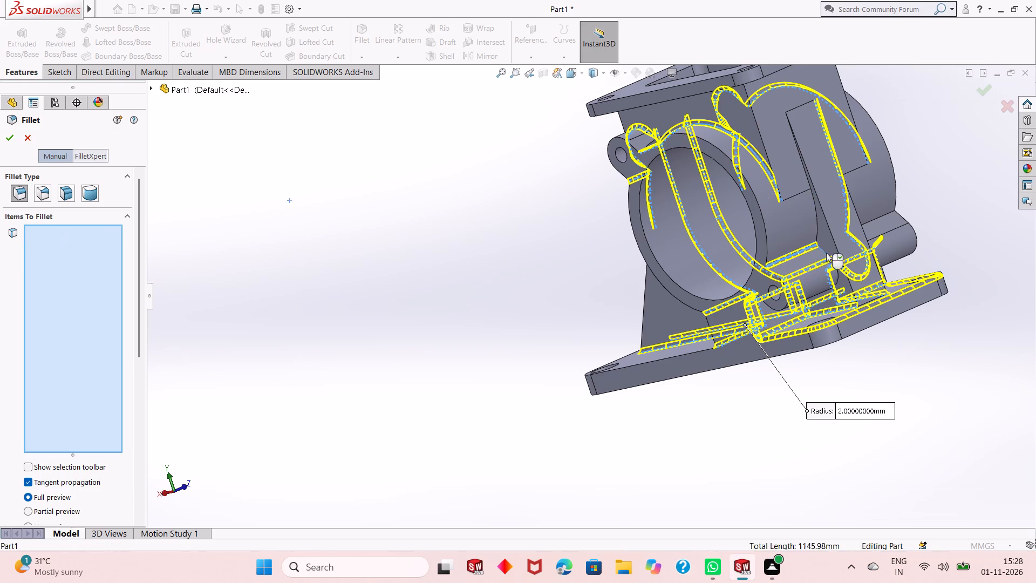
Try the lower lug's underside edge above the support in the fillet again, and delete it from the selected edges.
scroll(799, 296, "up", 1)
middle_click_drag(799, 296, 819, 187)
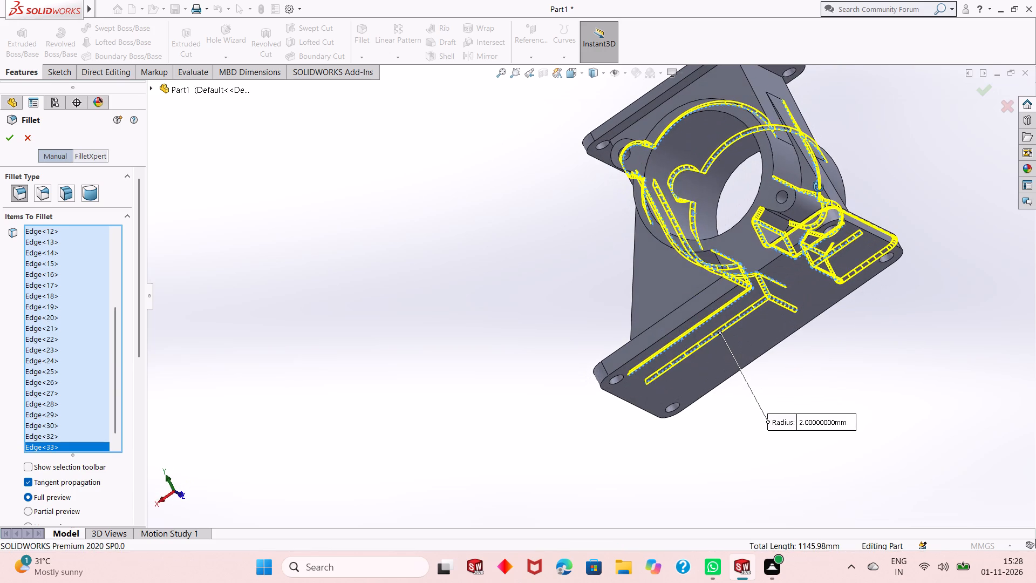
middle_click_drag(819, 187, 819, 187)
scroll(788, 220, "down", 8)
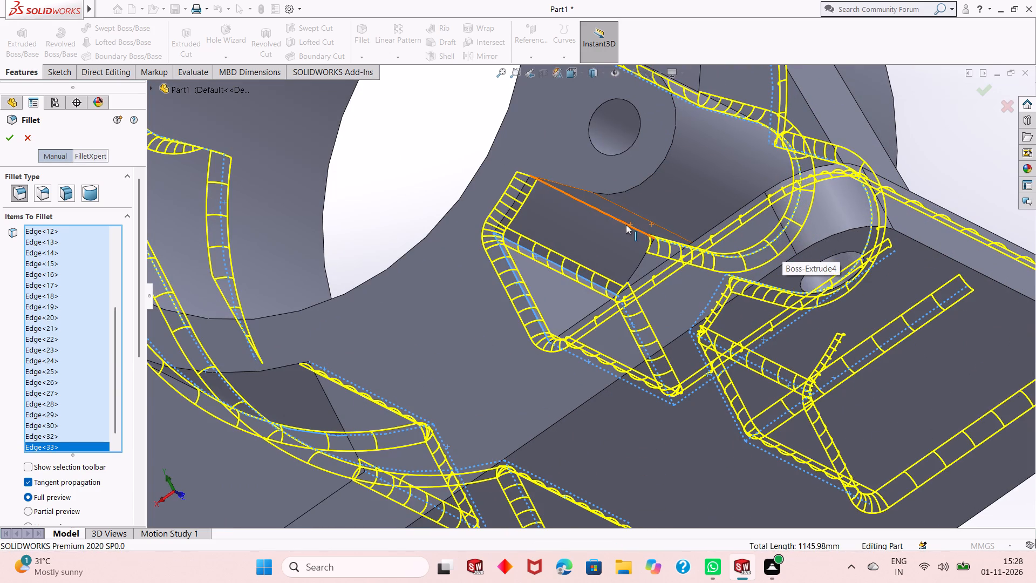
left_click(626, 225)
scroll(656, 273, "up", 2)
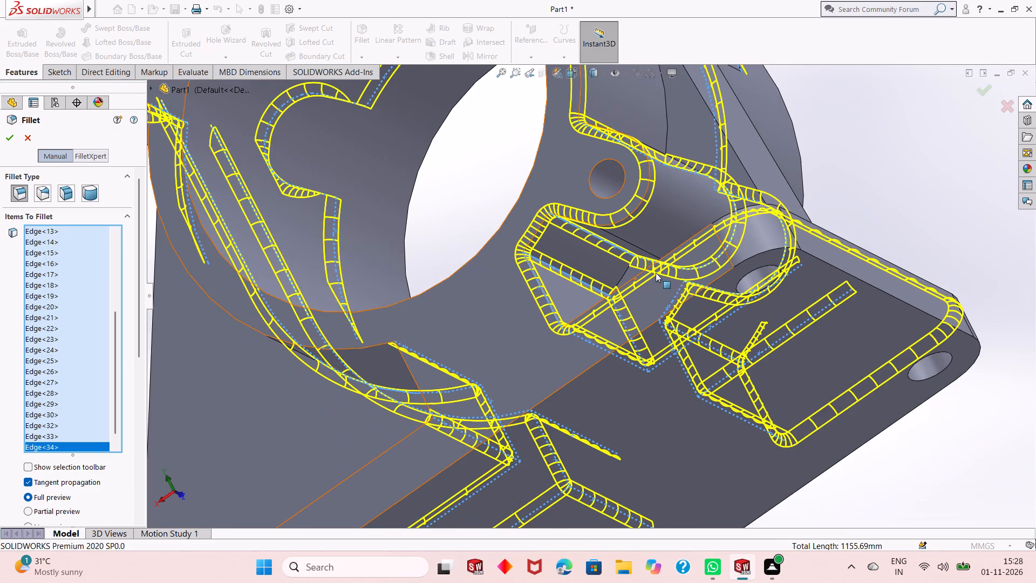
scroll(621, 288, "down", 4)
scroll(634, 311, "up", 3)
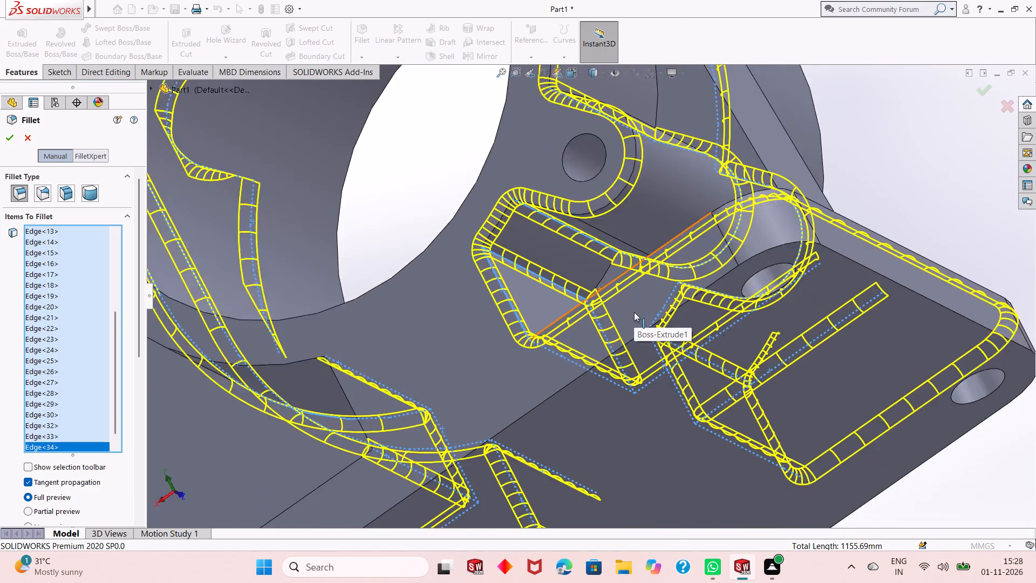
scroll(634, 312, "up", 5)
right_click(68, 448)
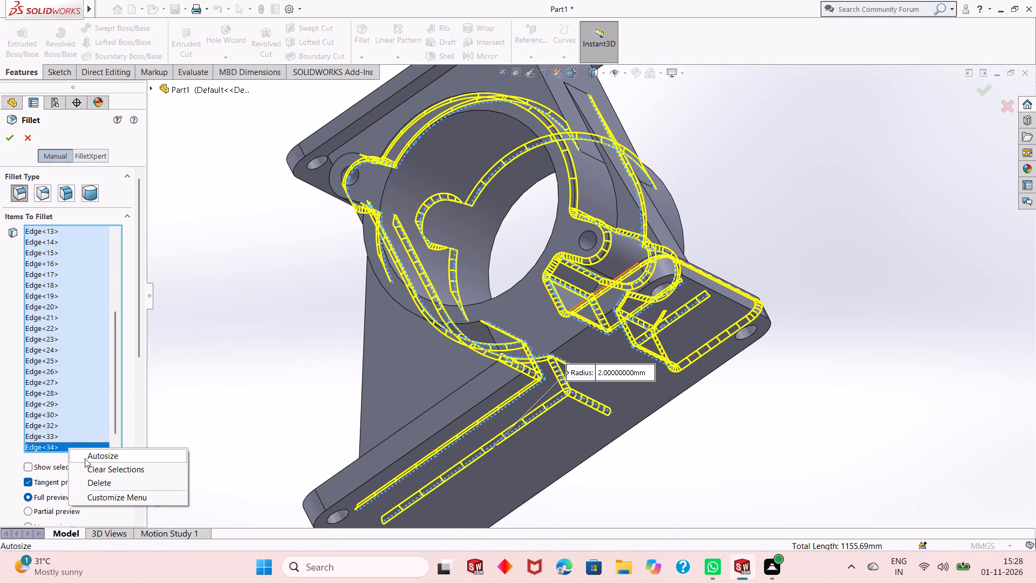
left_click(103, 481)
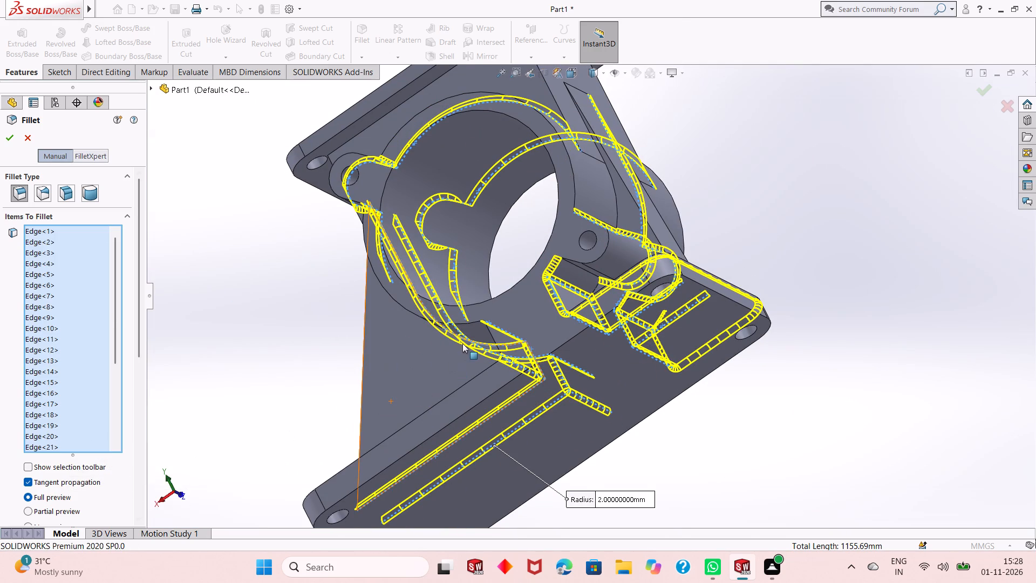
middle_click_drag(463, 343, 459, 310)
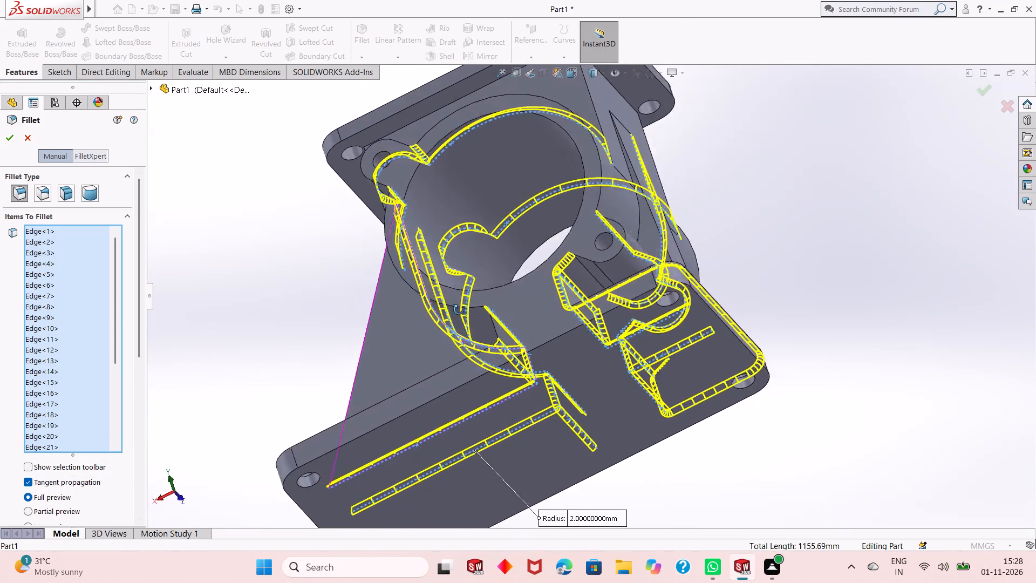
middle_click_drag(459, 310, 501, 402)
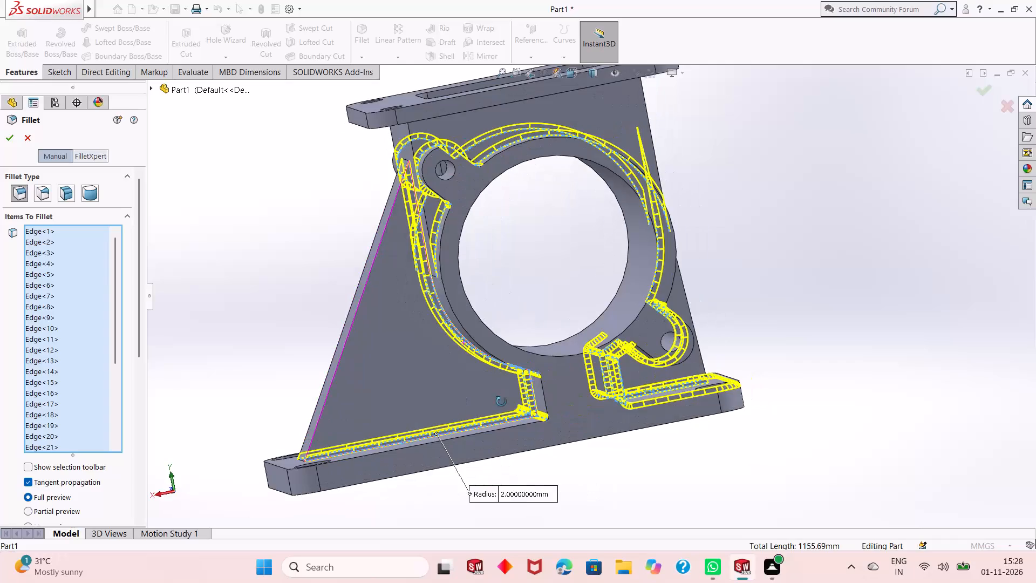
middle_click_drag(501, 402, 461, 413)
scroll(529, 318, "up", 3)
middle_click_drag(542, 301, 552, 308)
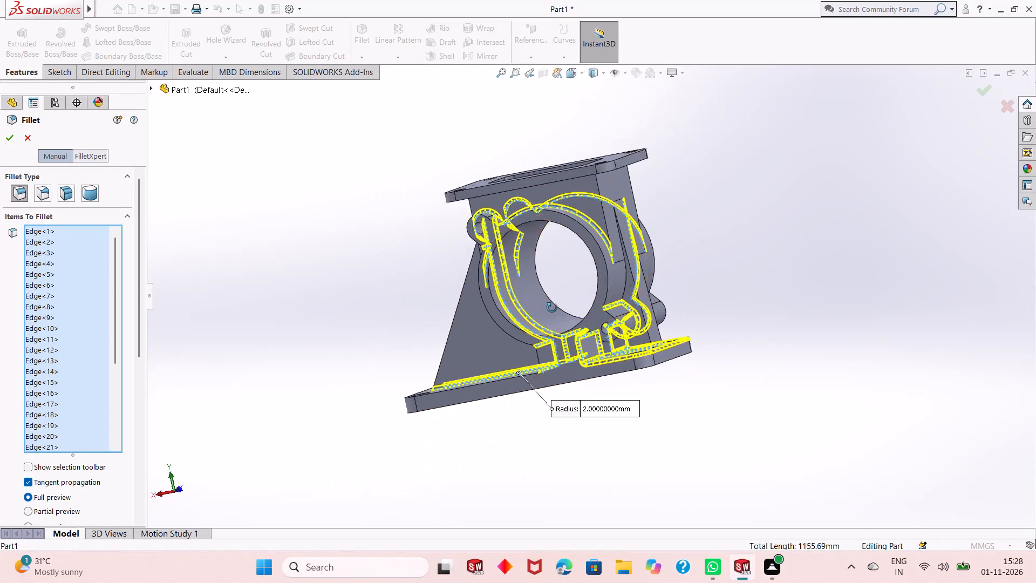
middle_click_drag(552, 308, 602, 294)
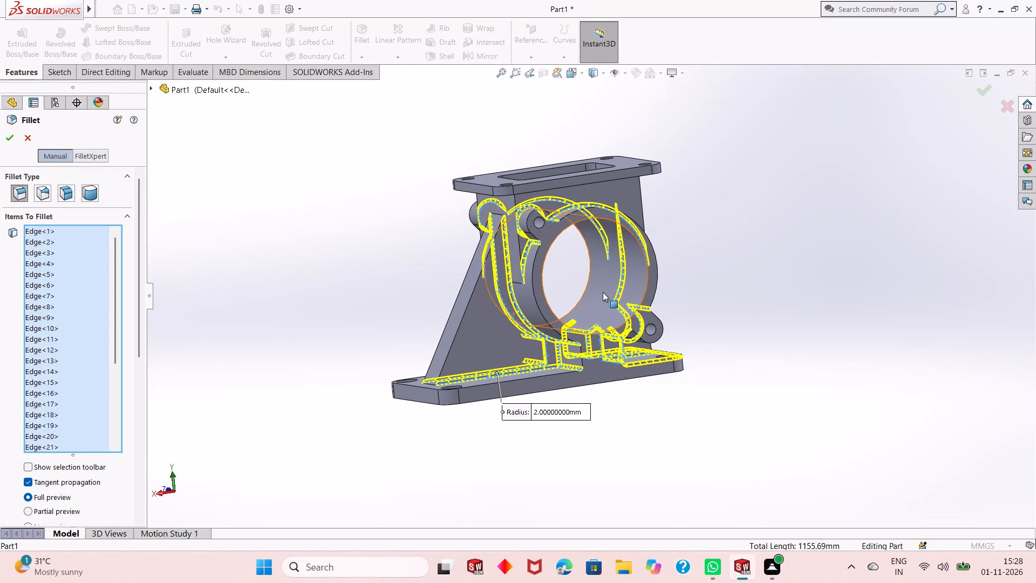
Apply the 2 mm fillet to all the selected junction edges of the bracket.
middle_click_drag(574, 305, 486, 339)
scroll(486, 339, "up", 1)
scroll(645, 421, "down", 3)
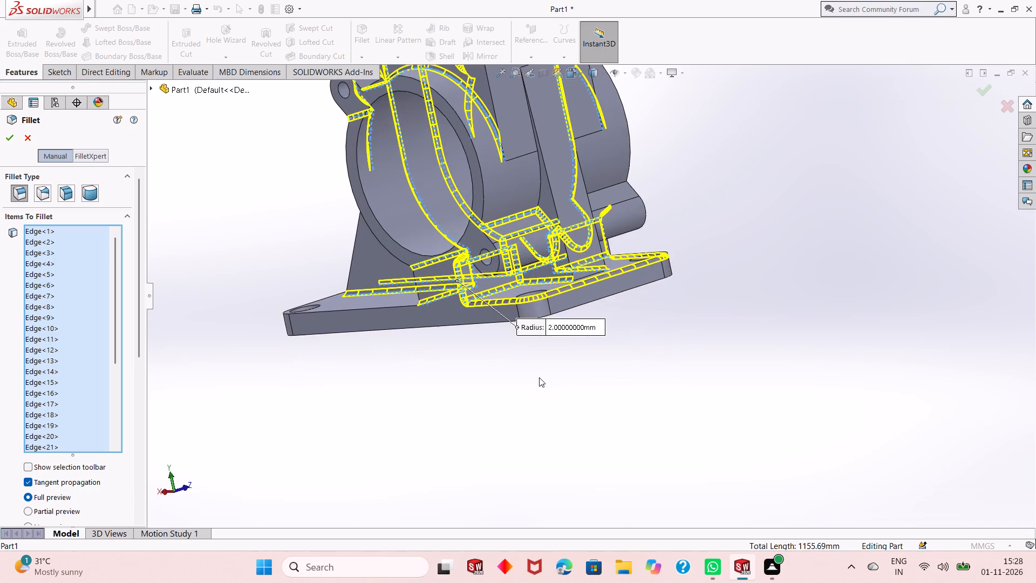
scroll(531, 351, "down", 3)
middle_click_drag(474, 256, 480, 291)
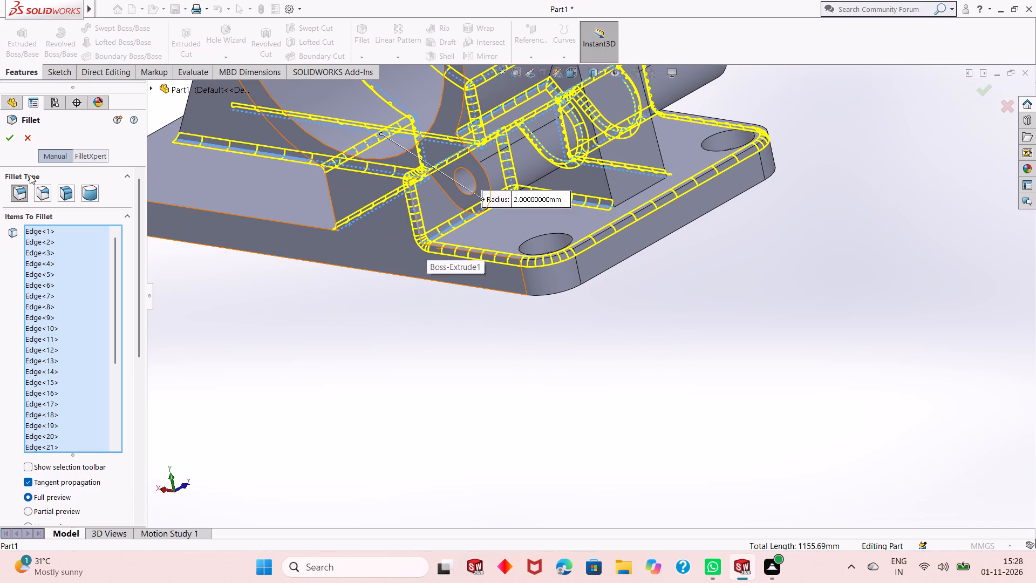
left_click(9, 141)
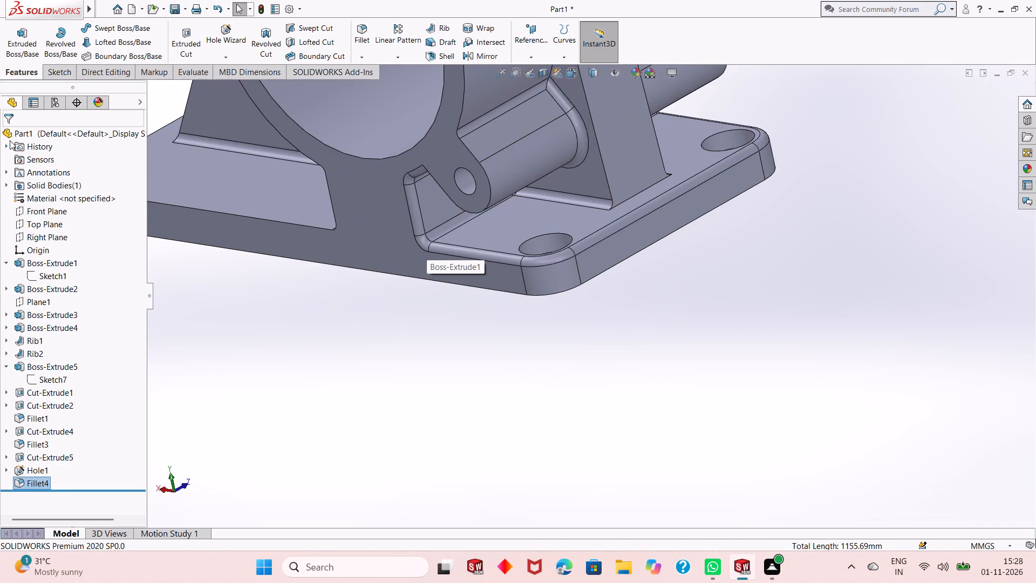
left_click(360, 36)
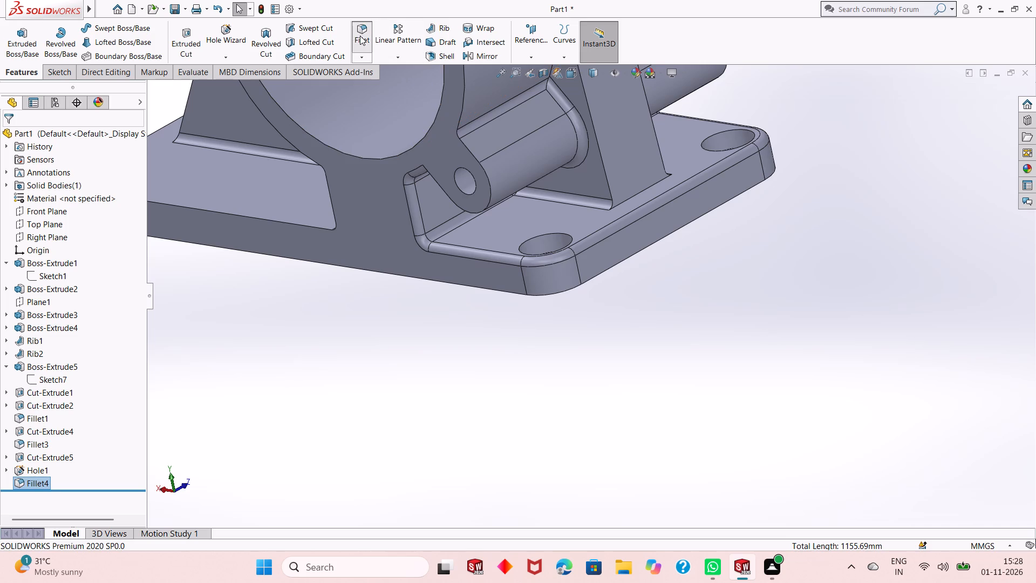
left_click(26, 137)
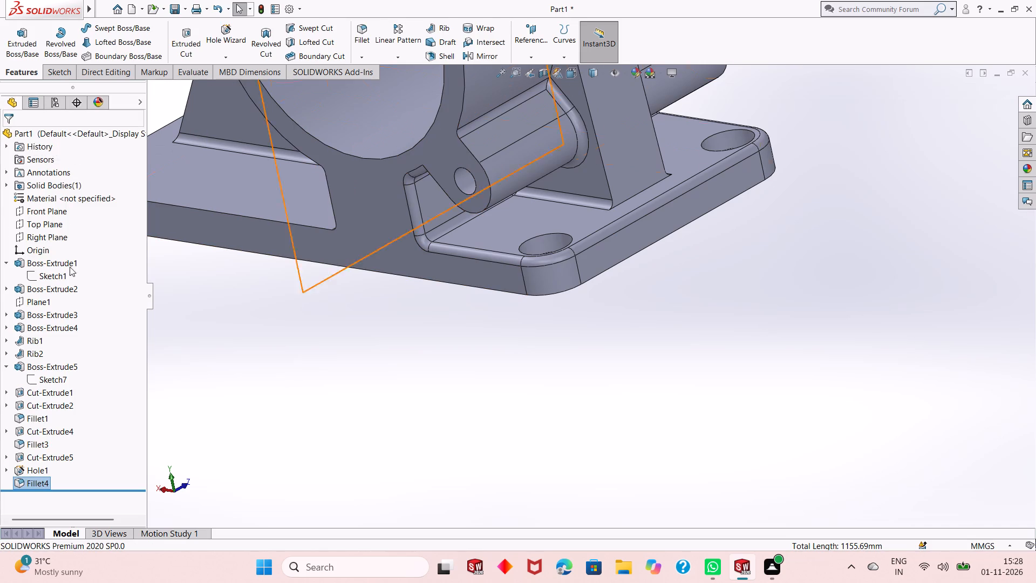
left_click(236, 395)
Edit the 2 mm fillet to drop the edge chain along the support's outer vertical edge and the base plate's top perimeter.
left_click(37, 487)
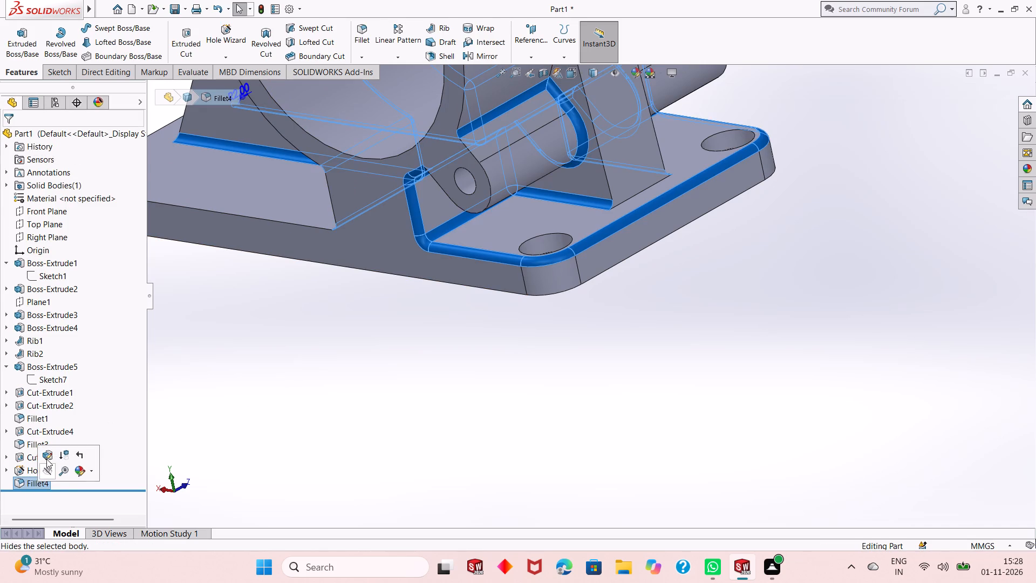
left_click(46, 459)
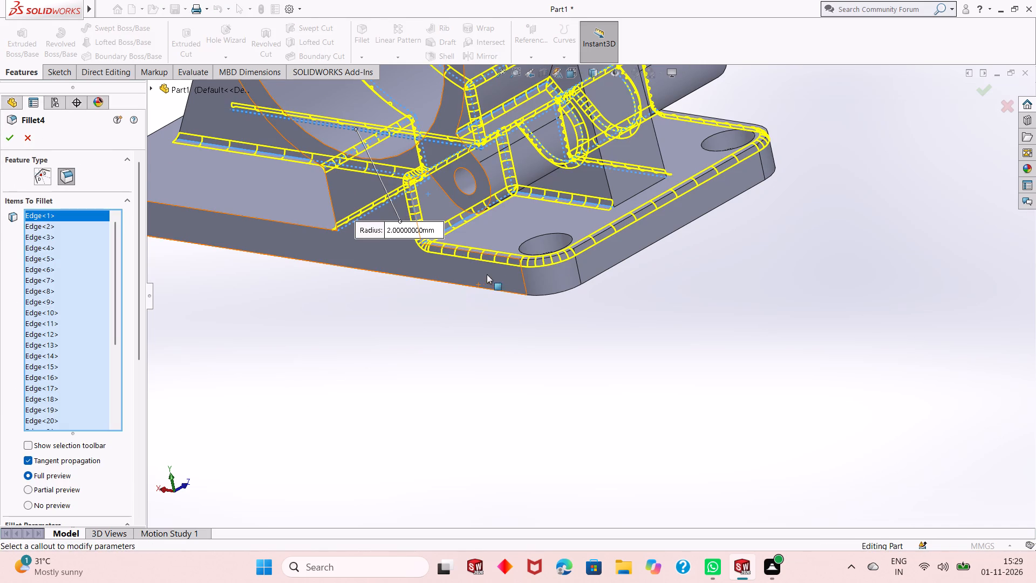
left_click(507, 259)
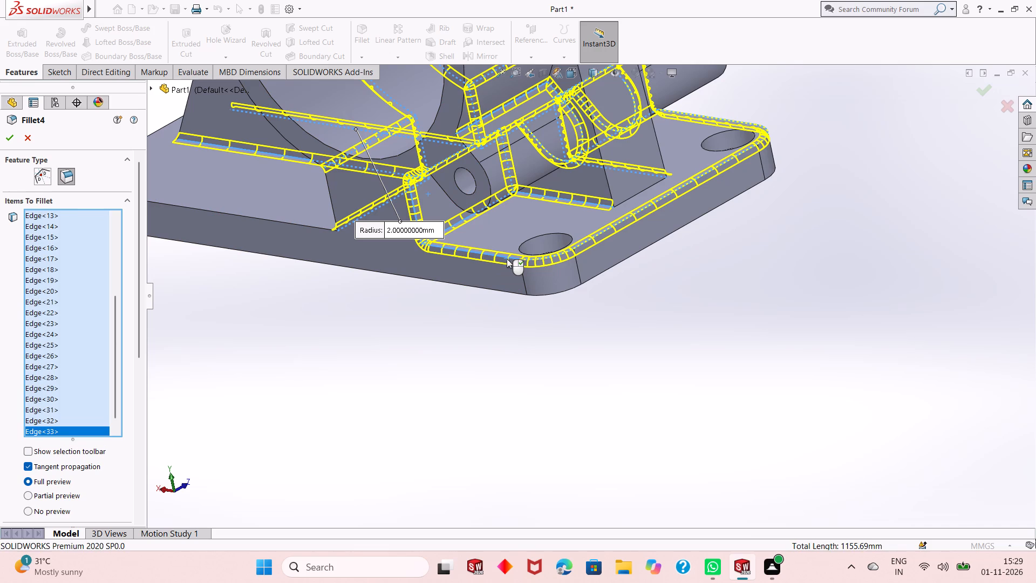
left_click(507, 259)
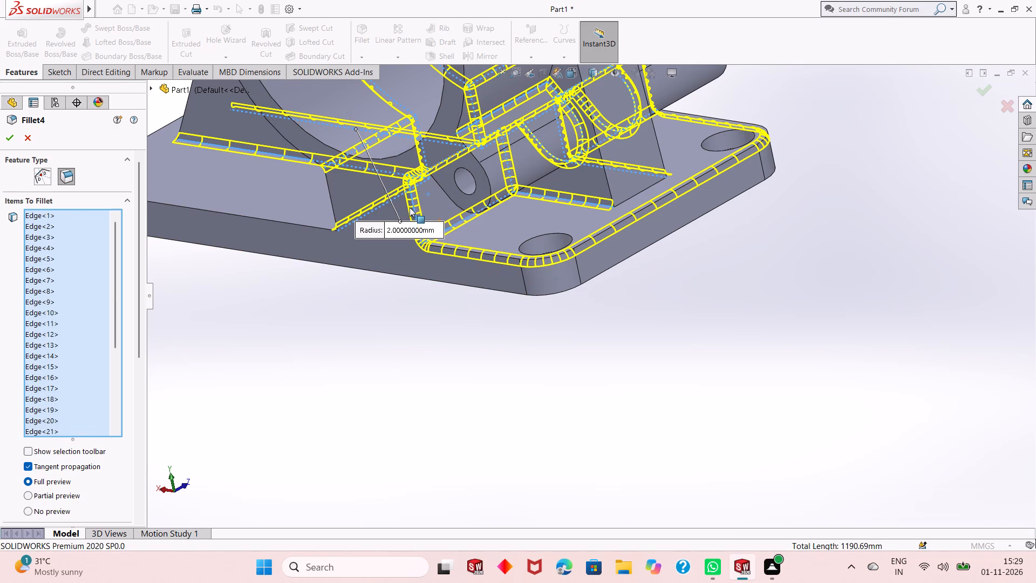
left_click(415, 204)
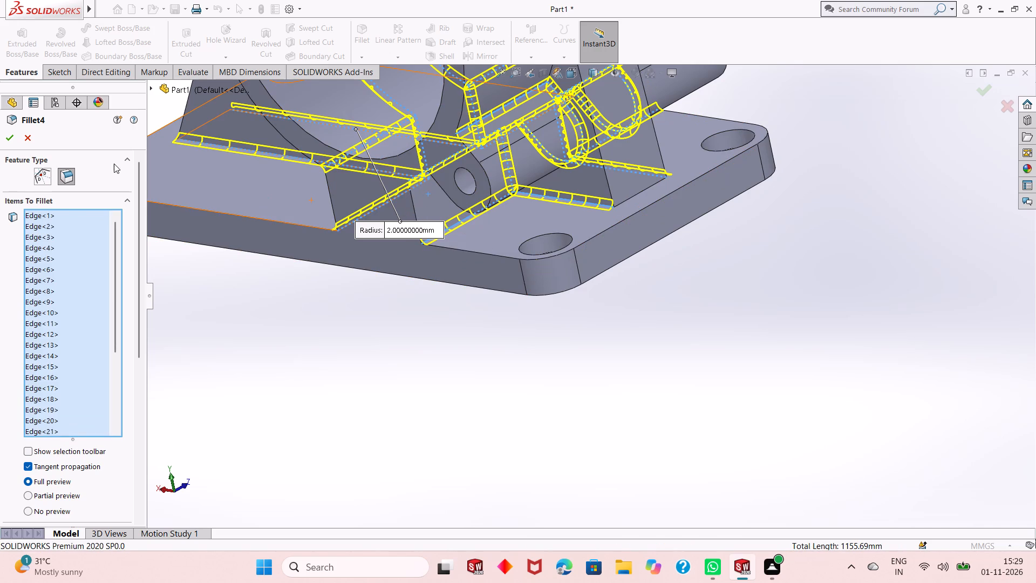
left_click(0, 141)
left_click(9, 139)
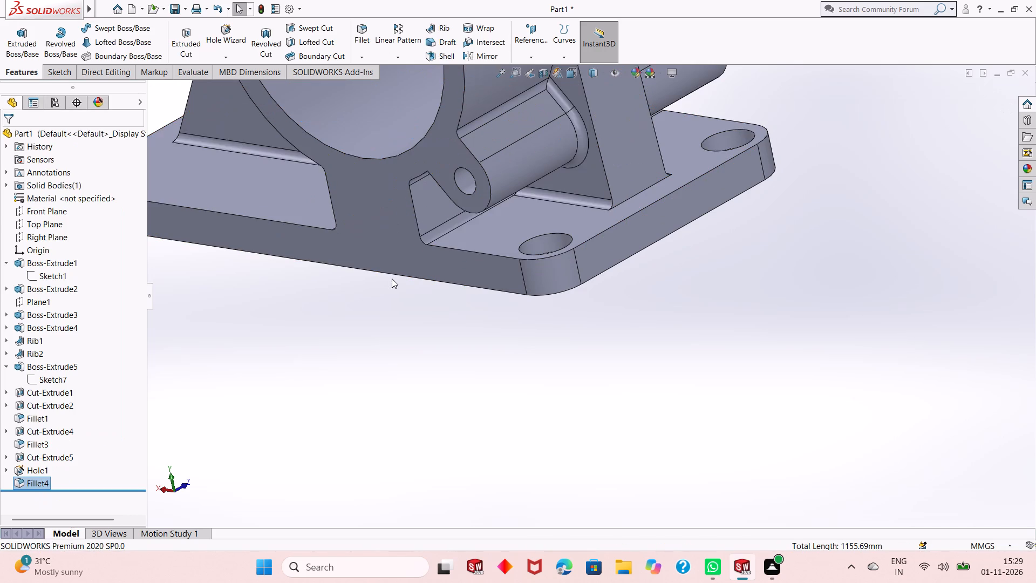
Examine the filleted junctions around the support, lower lug, barrel and base plate from several angles.
scroll(392, 280, "up", 2)
middle_click_drag(422, 278, 439, 215)
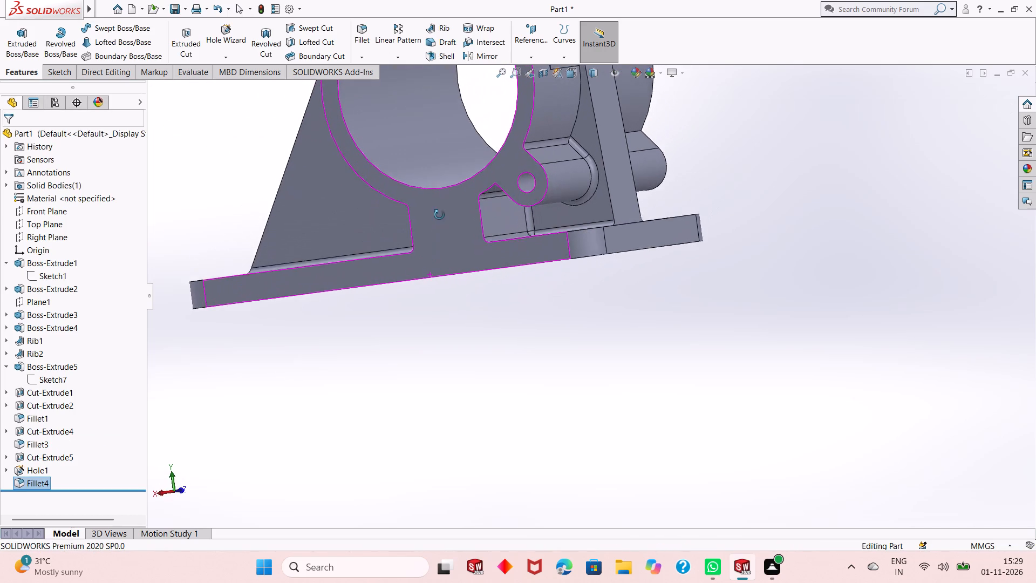
middle_click_drag(439, 215, 420, 246)
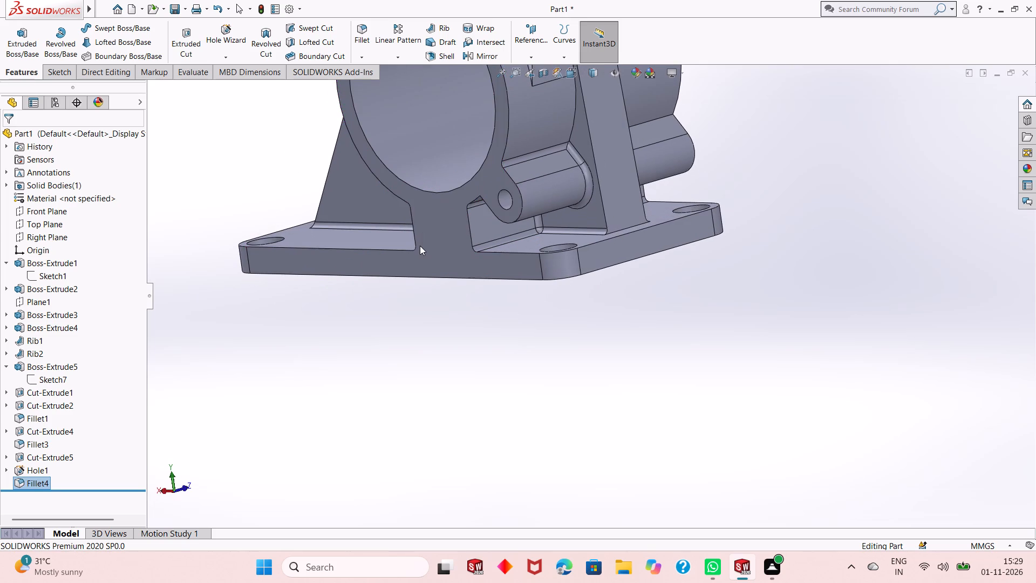
middle_click_drag(420, 246, 450, 249)
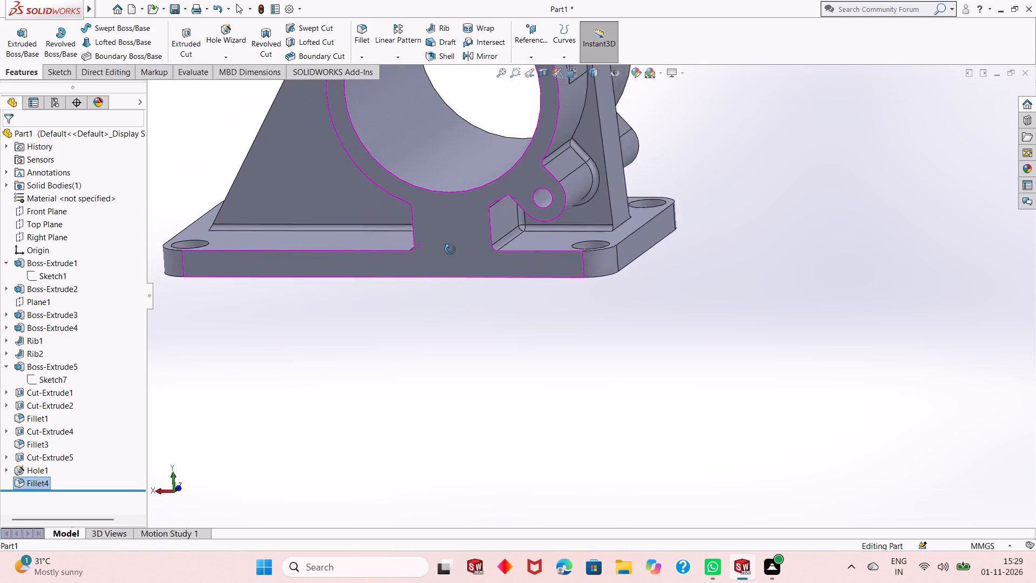
middle_click_drag(450, 249, 437, 283)
scroll(563, 288, "up", 4)
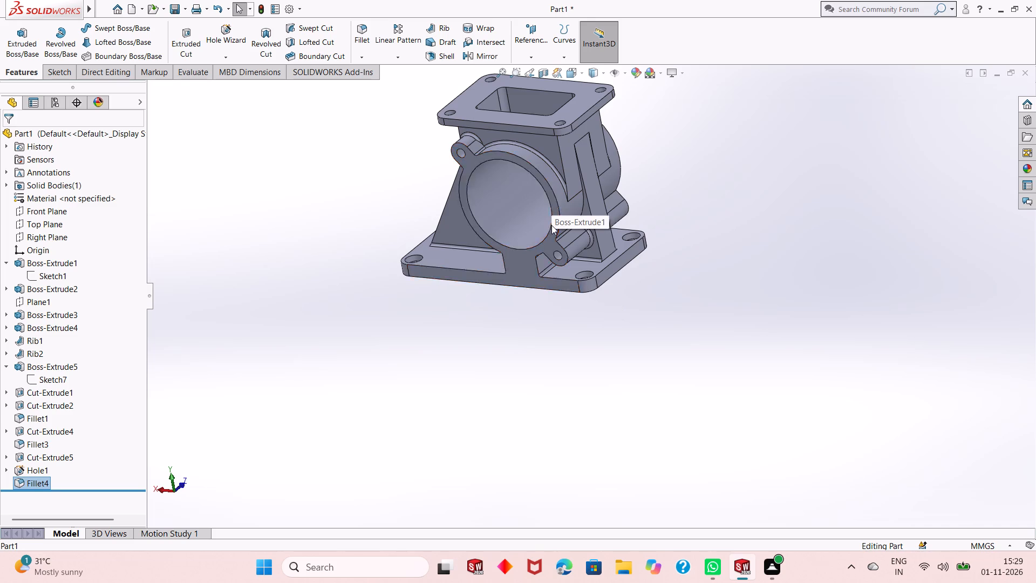
scroll(591, 313, "up", 2)
scroll(564, 188, "down", 6)
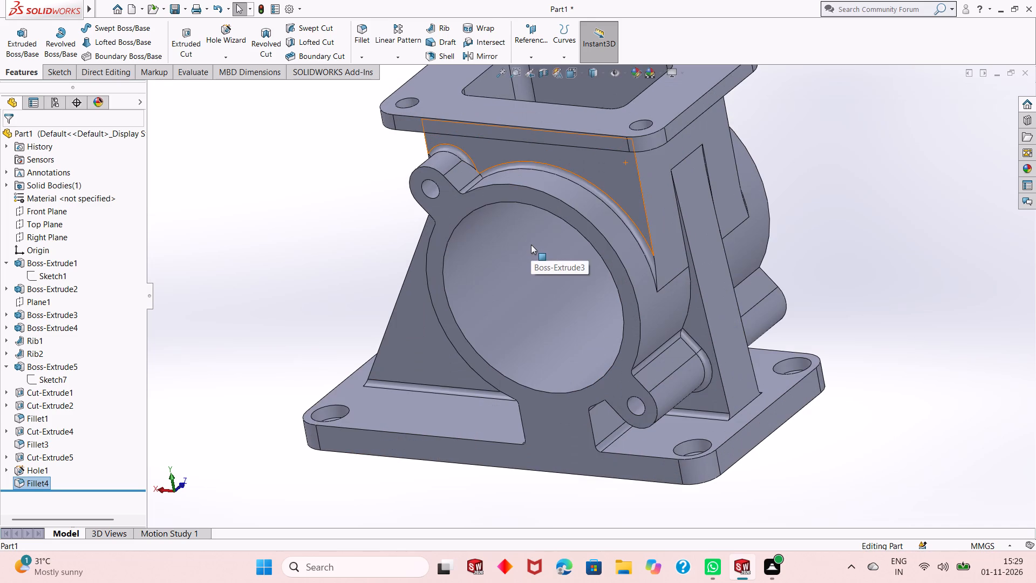
Reopen the 2 mm fillet, review its edge preview around the bracket, and close it.
key("Return")
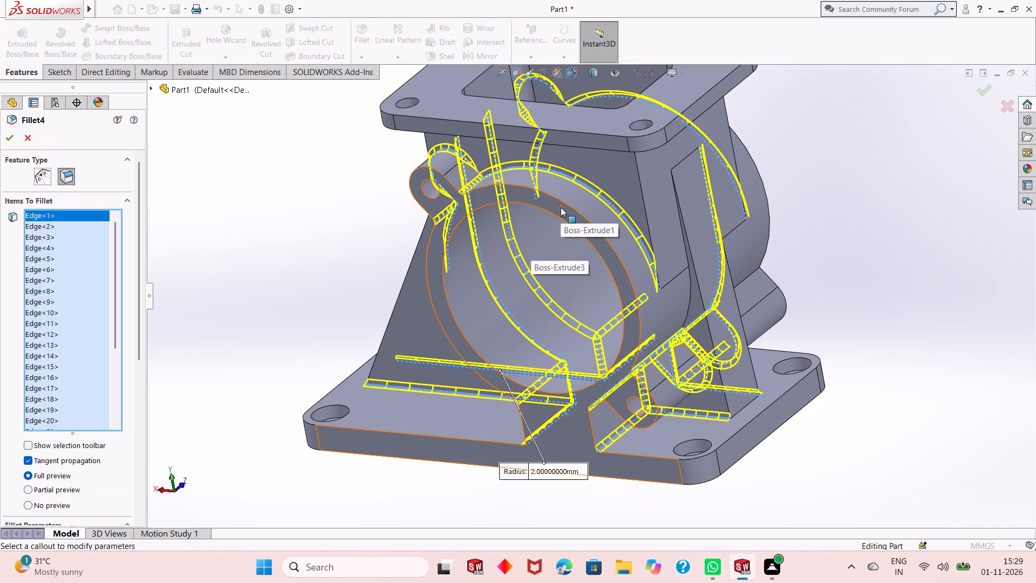
scroll(474, 332, "up", 1)
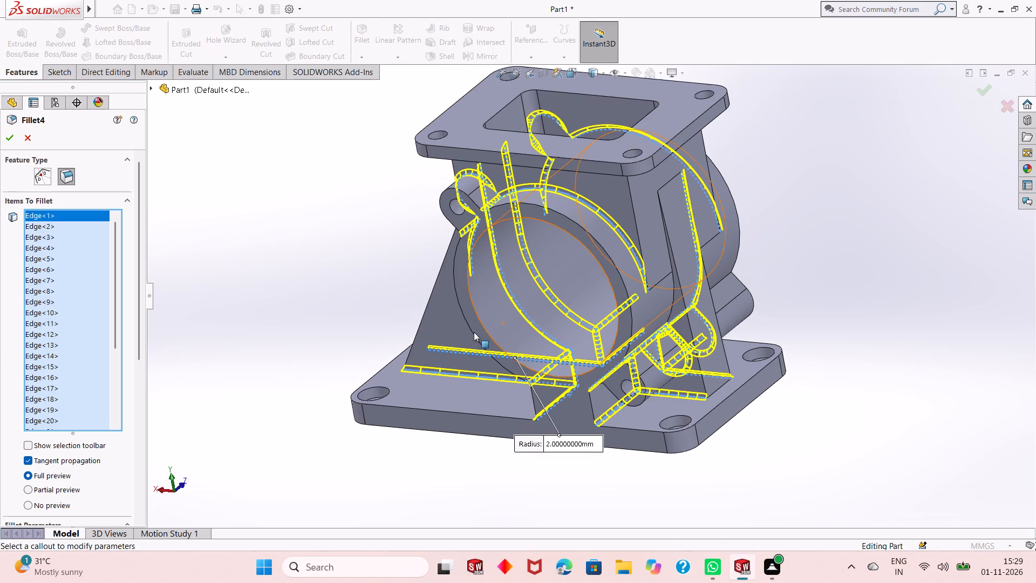
scroll(474, 332, "up", 1)
middle_click(760, 334)
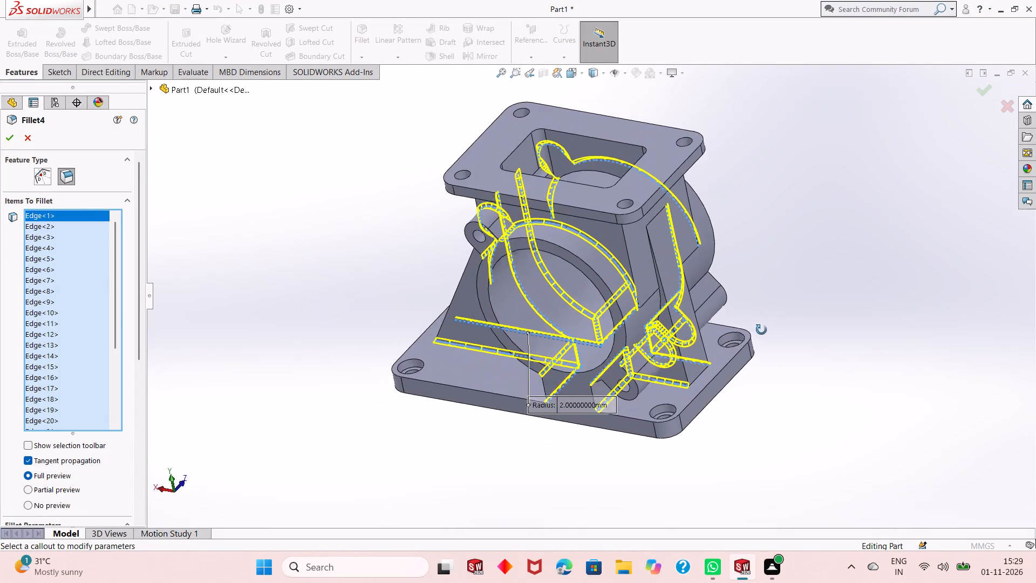
scroll(572, 264, "down", 3)
scroll(617, 319, "up", 2)
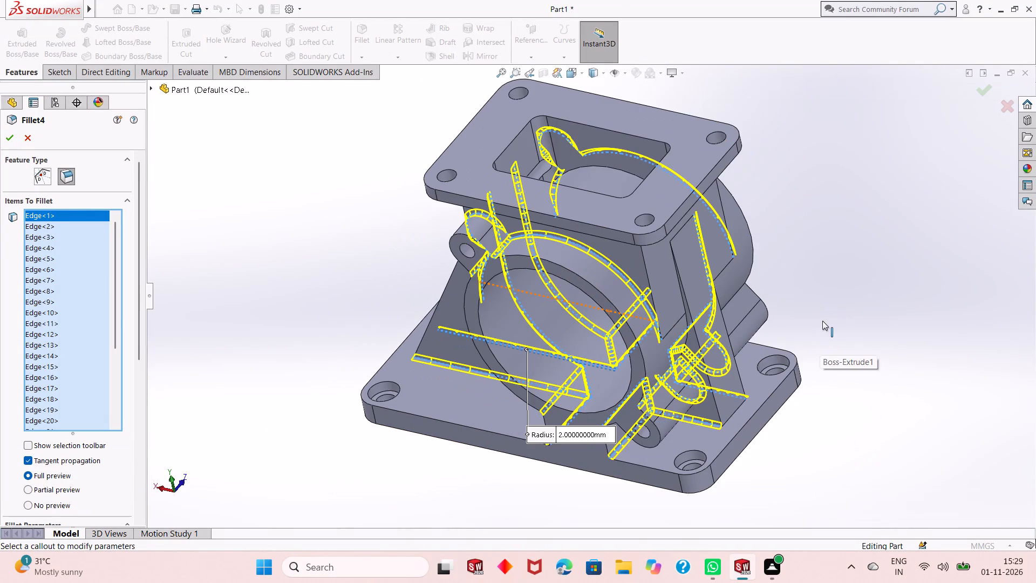
middle_click_drag(822, 321, 824, 299)
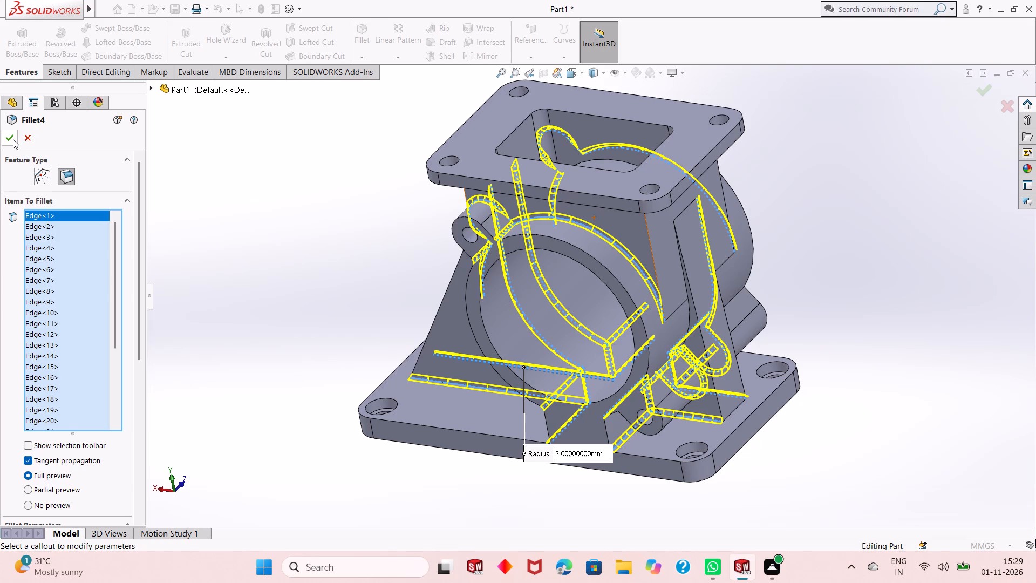
left_click(13, 139)
Inspect the filleted bracket from the front, underside, narrow-rib side and wide-rib side.
middle_click_drag(747, 288, 766, 205)
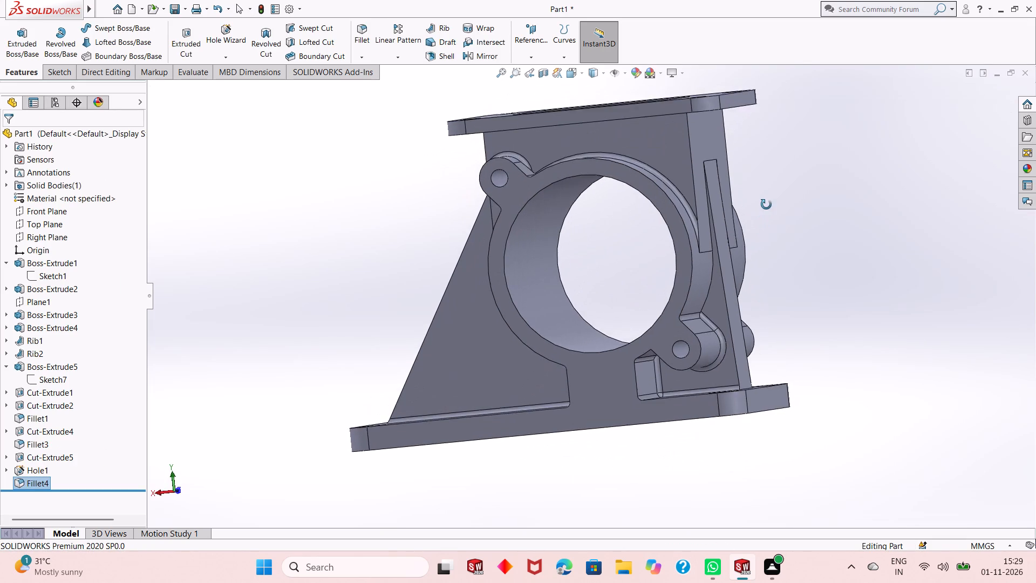
middle_click_drag(766, 205, 748, 259)
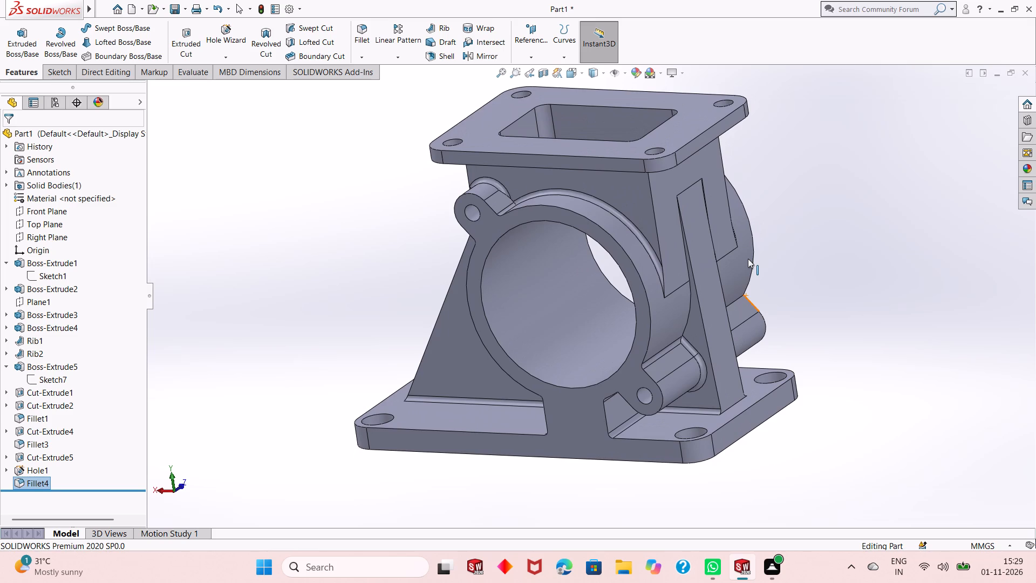
scroll(595, 322, "up", 2)
middle_click_drag(626, 309, 694, 279)
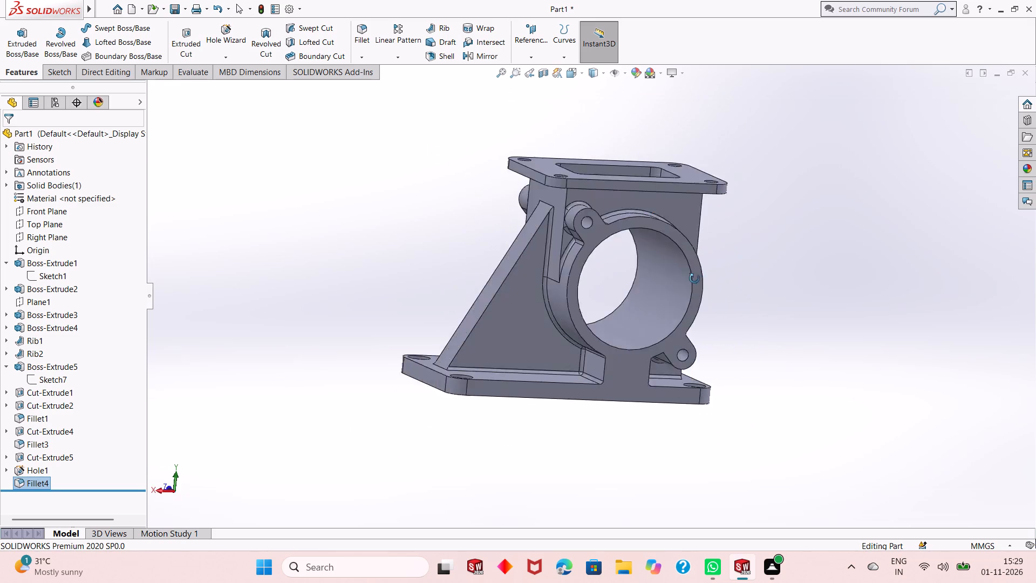
middle_click_drag(694, 279, 664, 193)
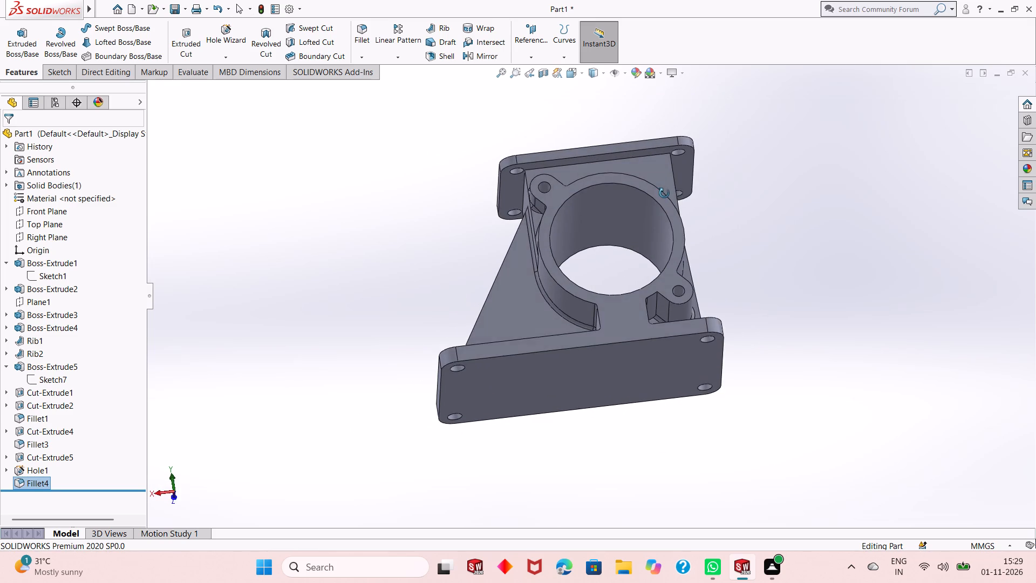
middle_click_drag(664, 193, 639, 313)
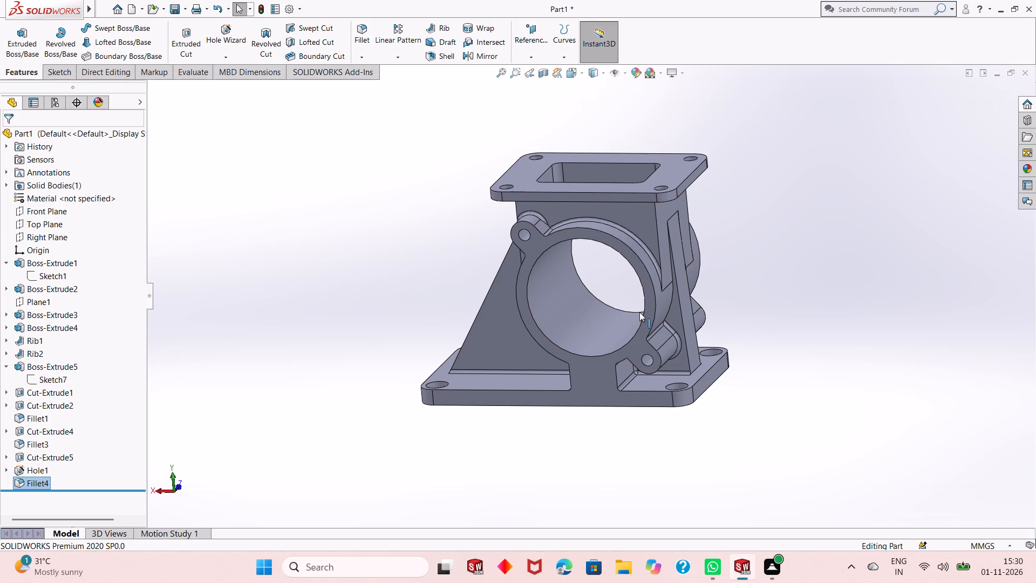
middle_click_drag(642, 311, 533, 364)
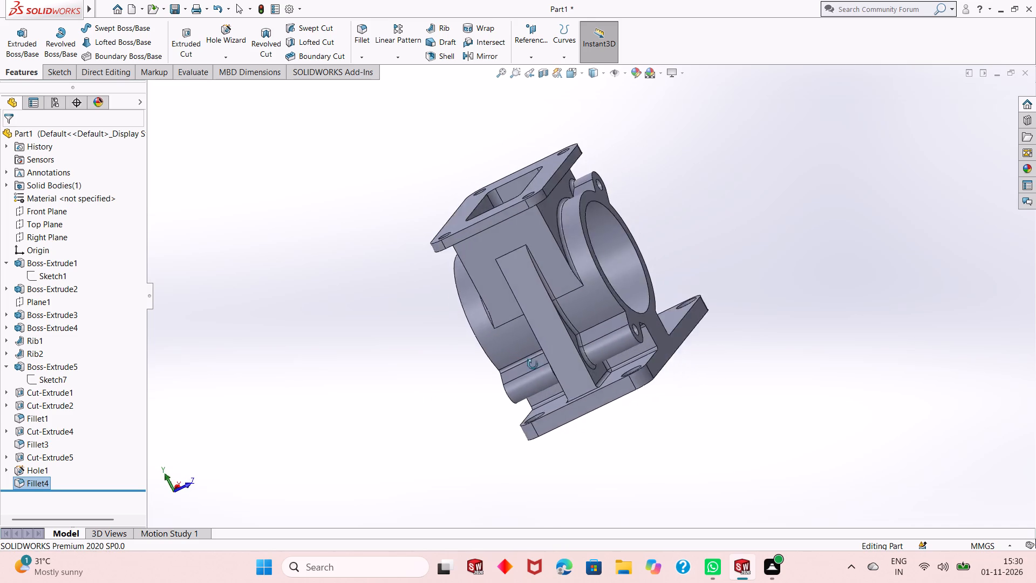
middle_click_drag(533, 364, 857, 277)
middle_click_drag(663, 277, 670, 349)
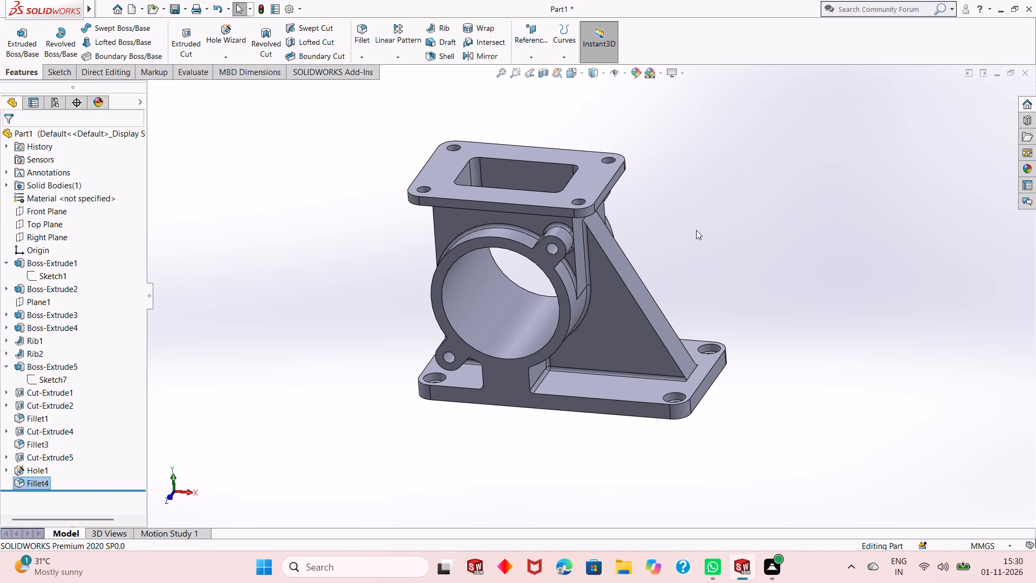
Give the whole part a bright magenta-purple colour, trying nearby shades before accepting one with a red value of 255.
left_click(669, 128)
left_click(636, 73)
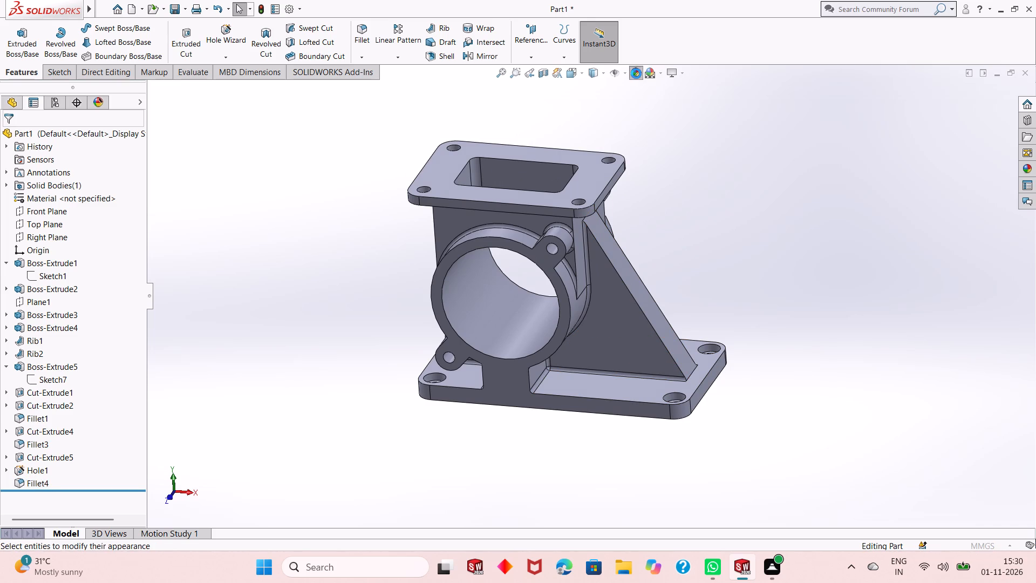
left_click(113, 462)
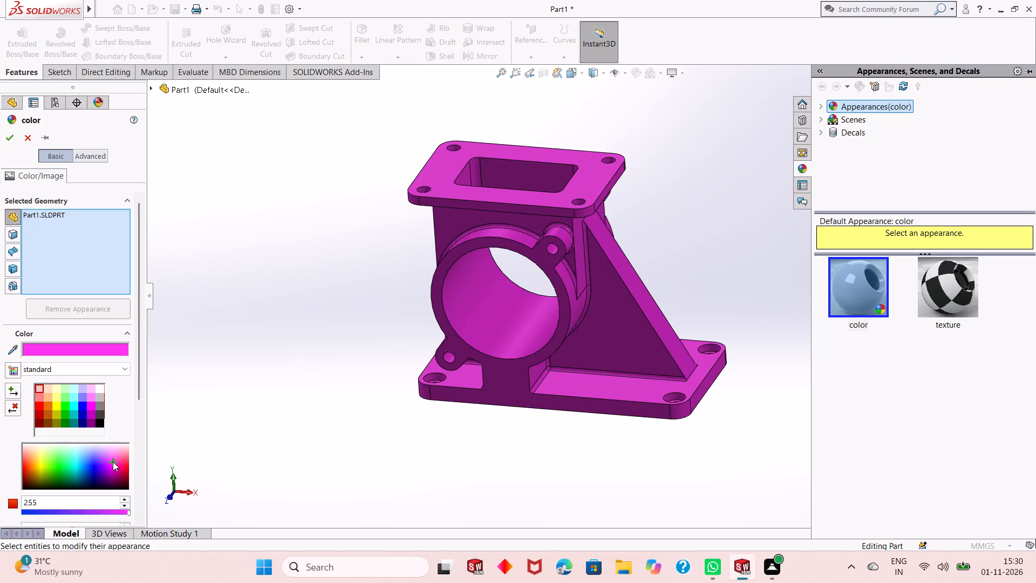
left_click(113, 464)
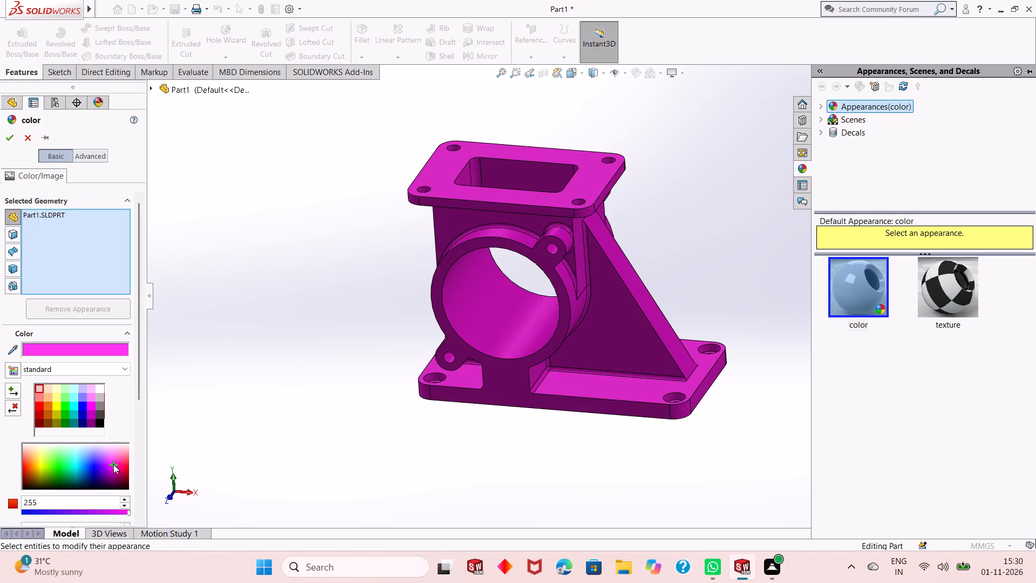
left_click(111, 462)
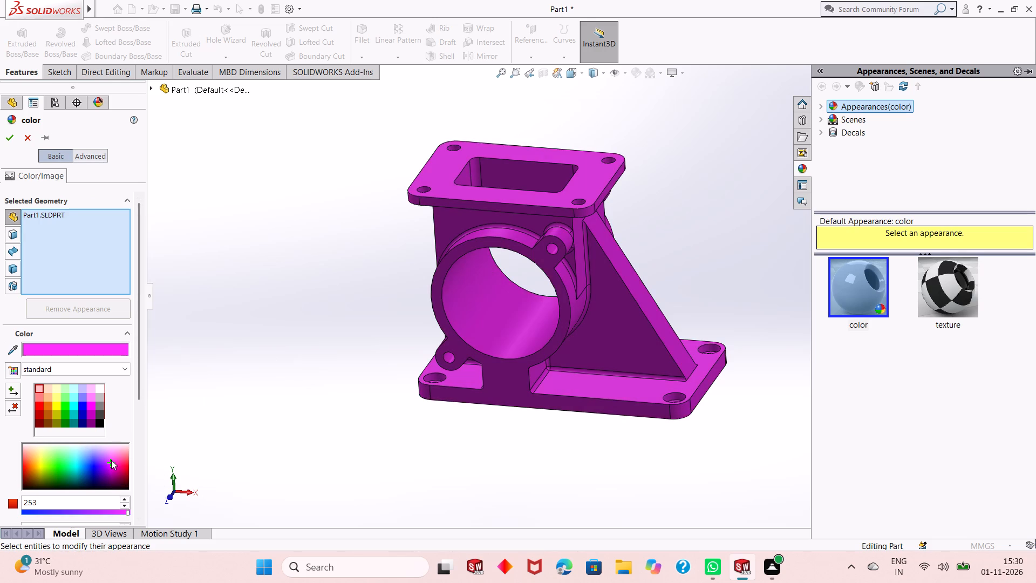
left_click(111, 460)
left_click(111, 464)
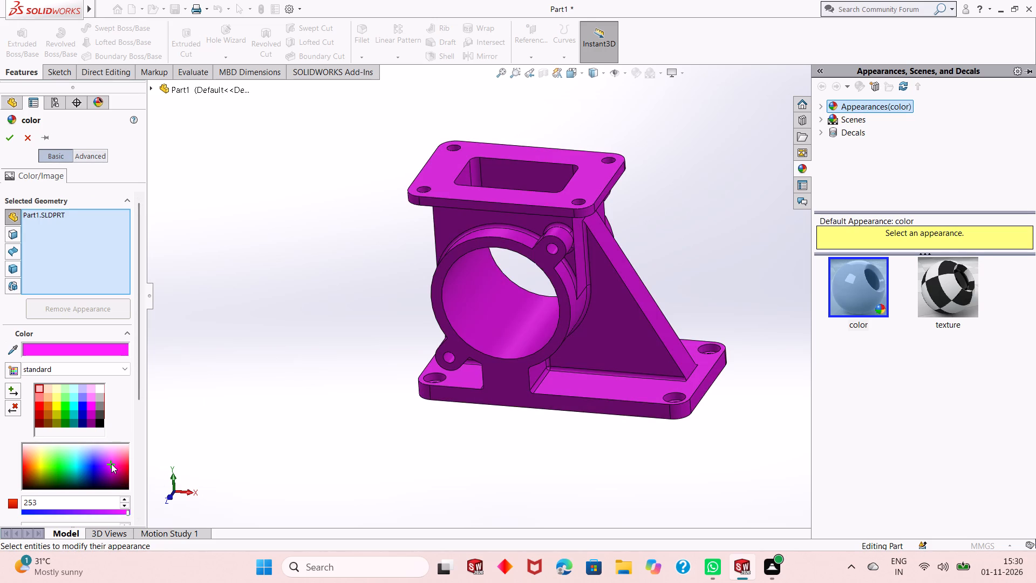
left_click(111, 456)
left_click(109, 453)
left_click(109, 459)
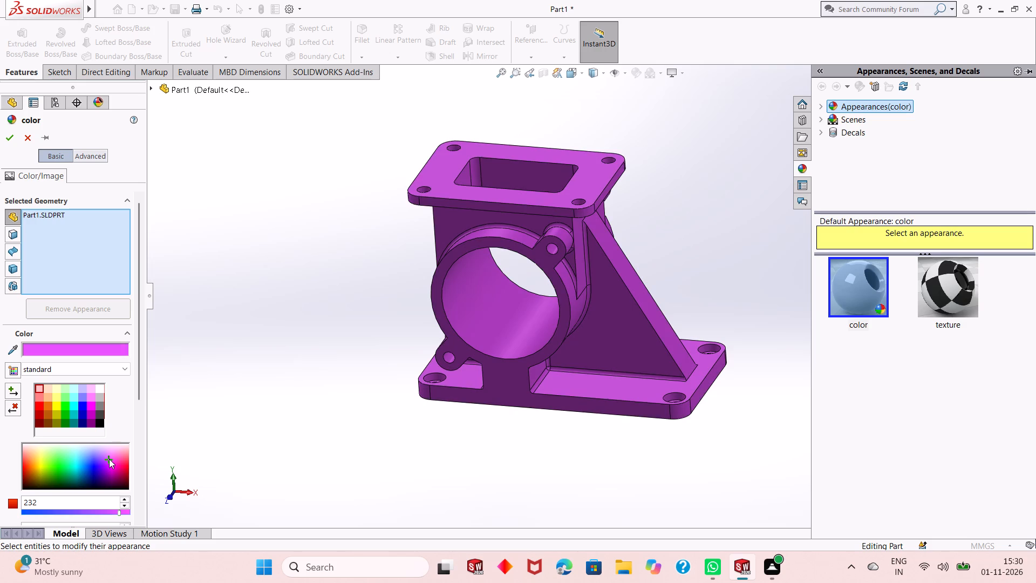
left_click(109, 459)
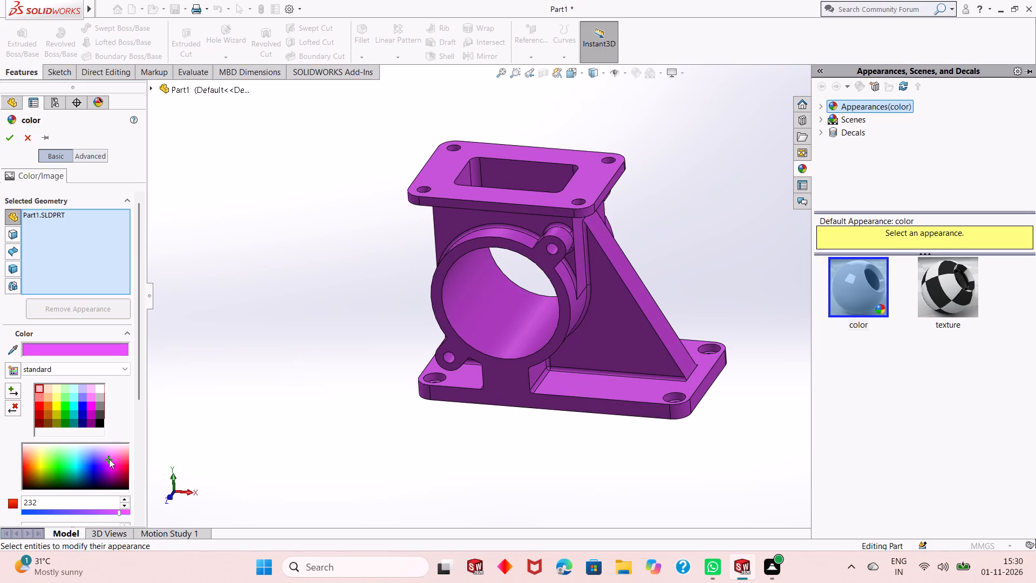
left_click(112, 463)
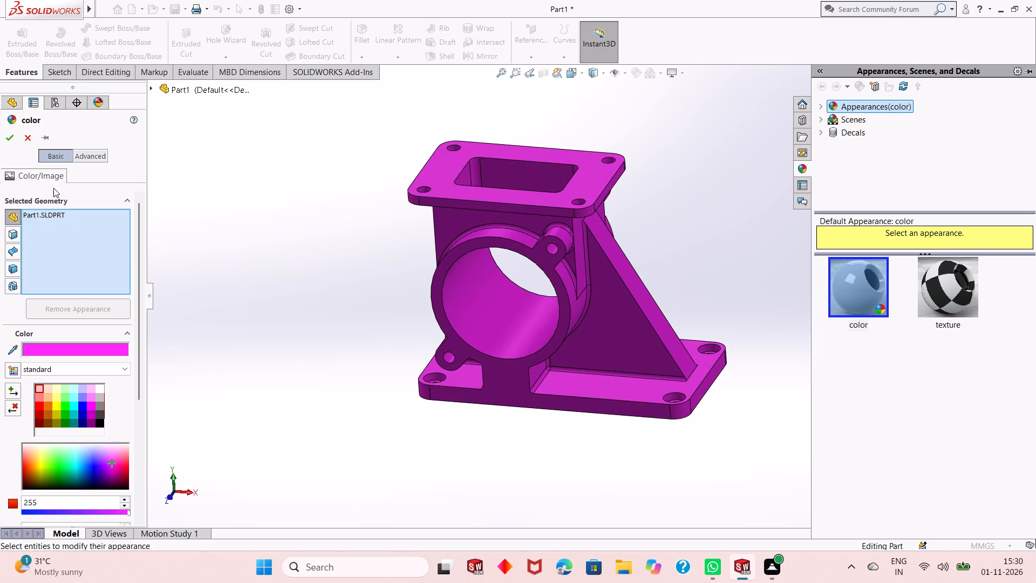
left_click(10, 134)
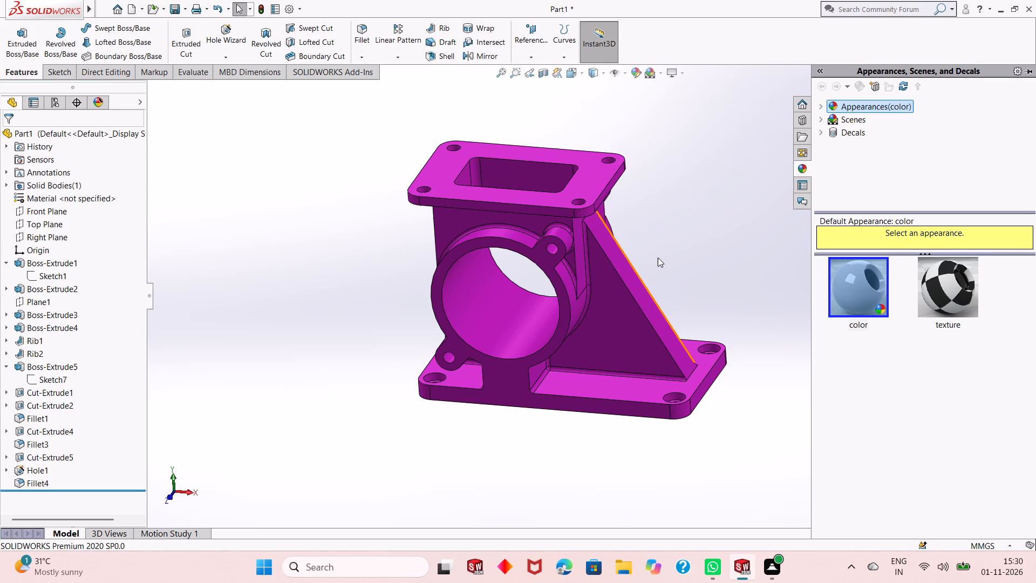
Apply the polished aluminum metal appearance to the inner face of the barrel's main bore.
left_click(822, 108)
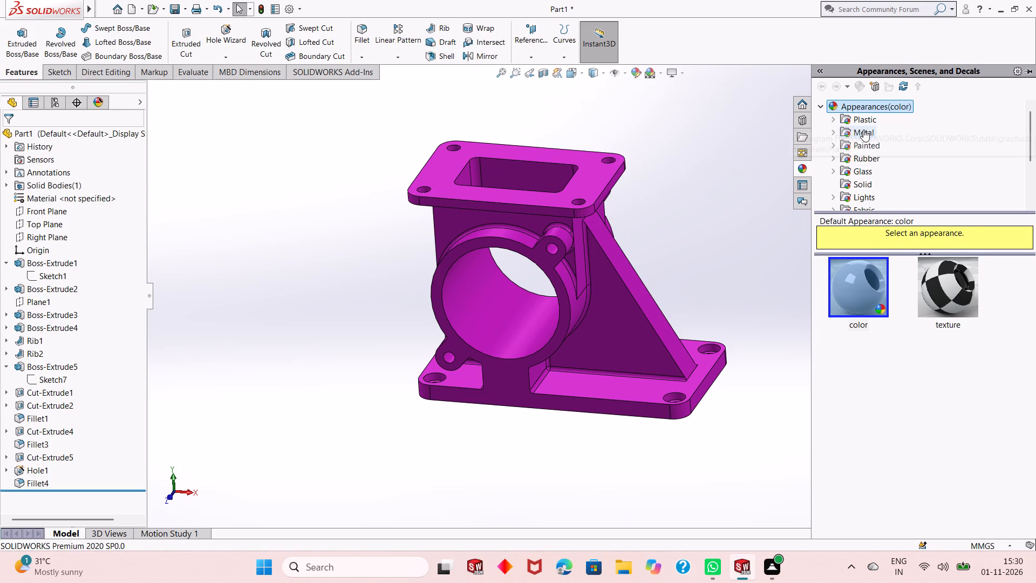
left_click(863, 130)
left_click_drag(856, 379, 506, 330)
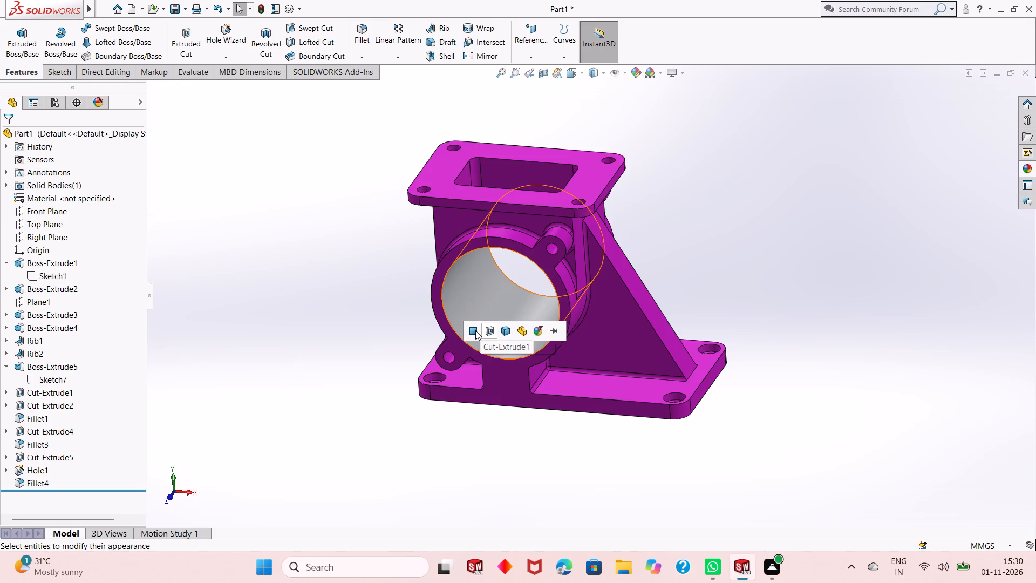
left_click(475, 330)
Apply polished aluminum to the inner walls and corner fillets of the top flange's rectangular opening.
left_click(1032, 171)
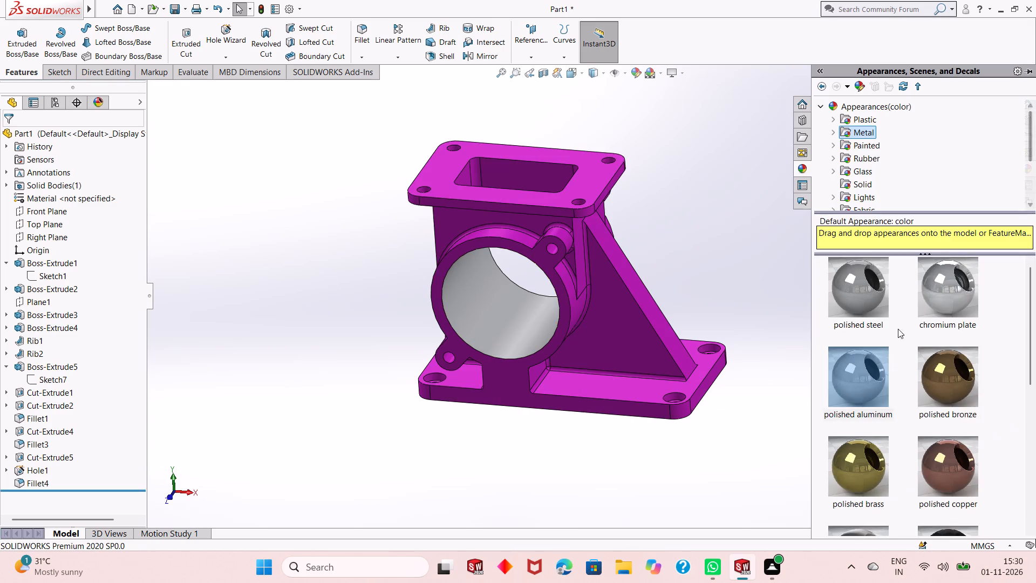
left_click_drag(870, 375, 546, 174)
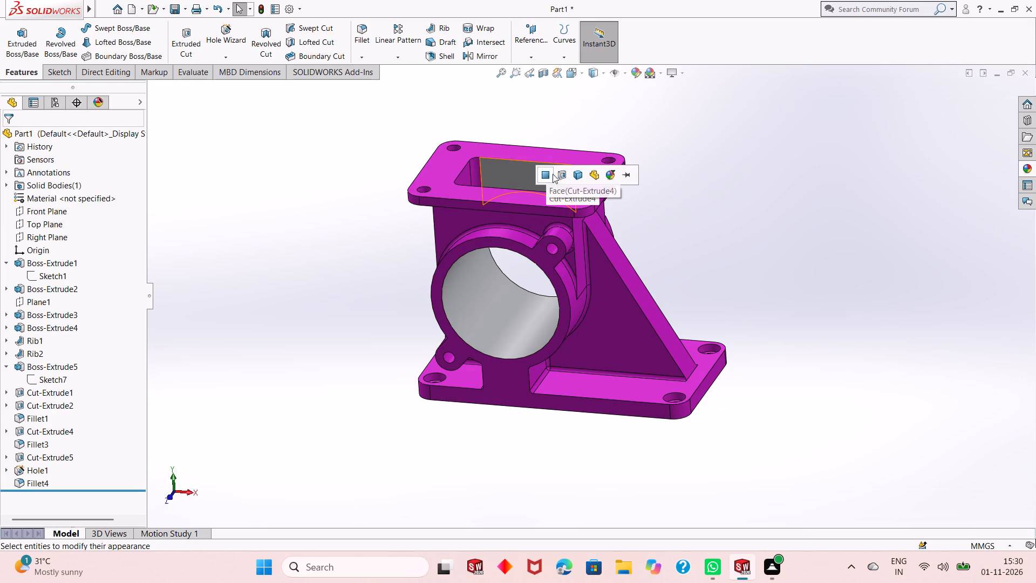
left_click(561, 174)
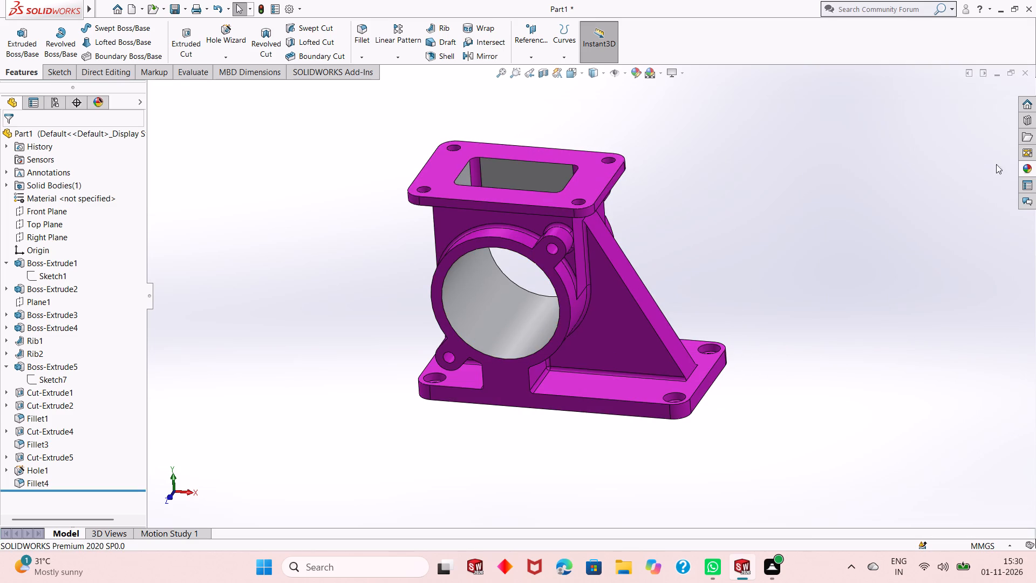
left_click(1025, 170)
left_click_drag(850, 367, 456, 146)
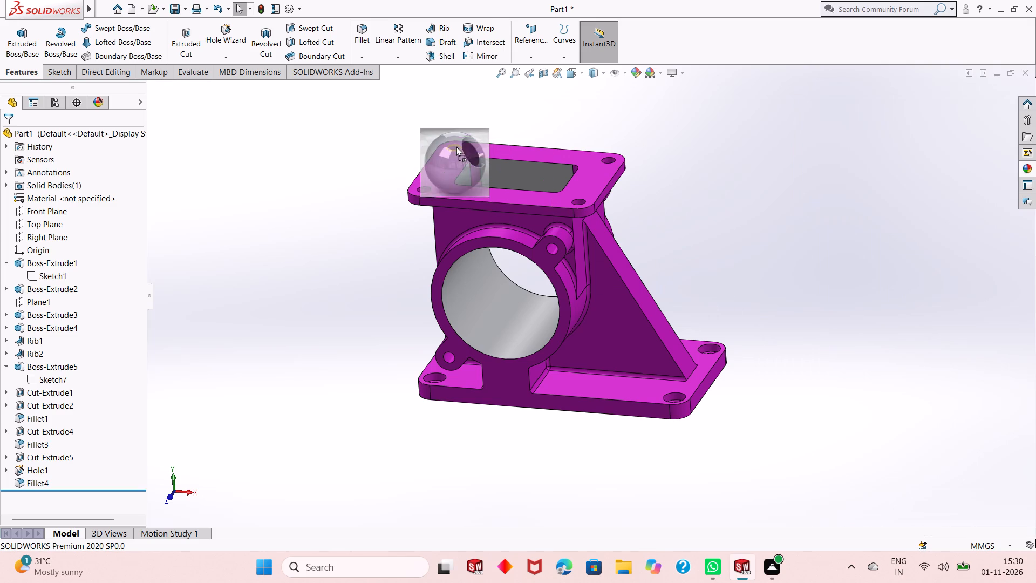
left_click_drag(456, 146, 476, 170)
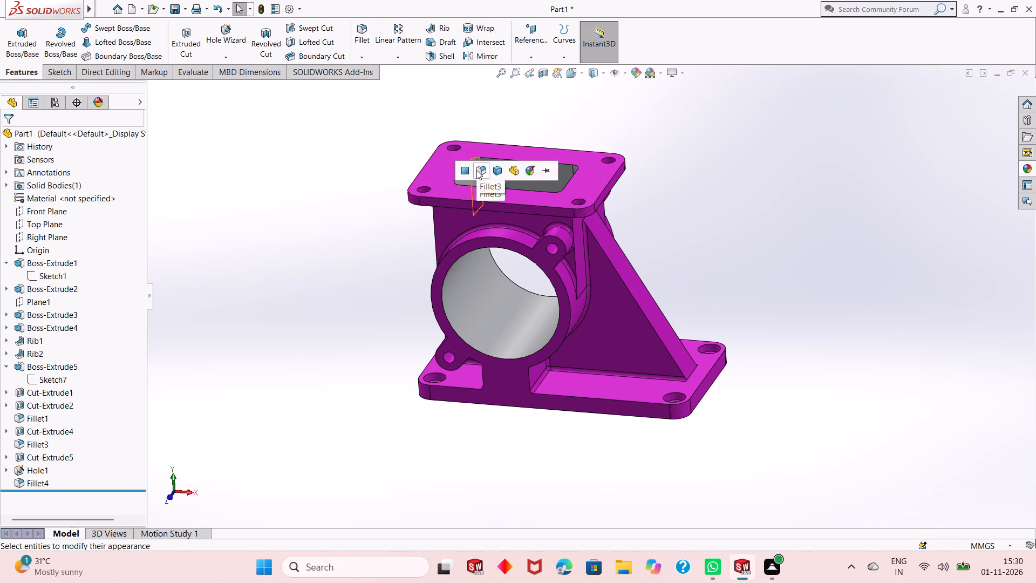
left_click(476, 170)
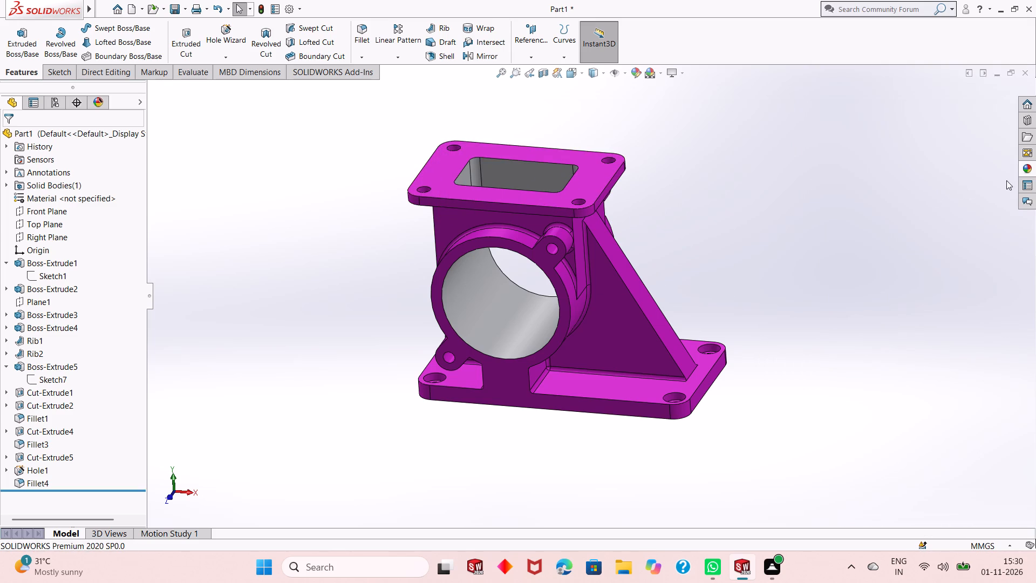
Apply polished aluminum to the cut feature forming the top flange's four corner holes.
left_click(1031, 172)
left_click_drag(871, 377, 629, 166)
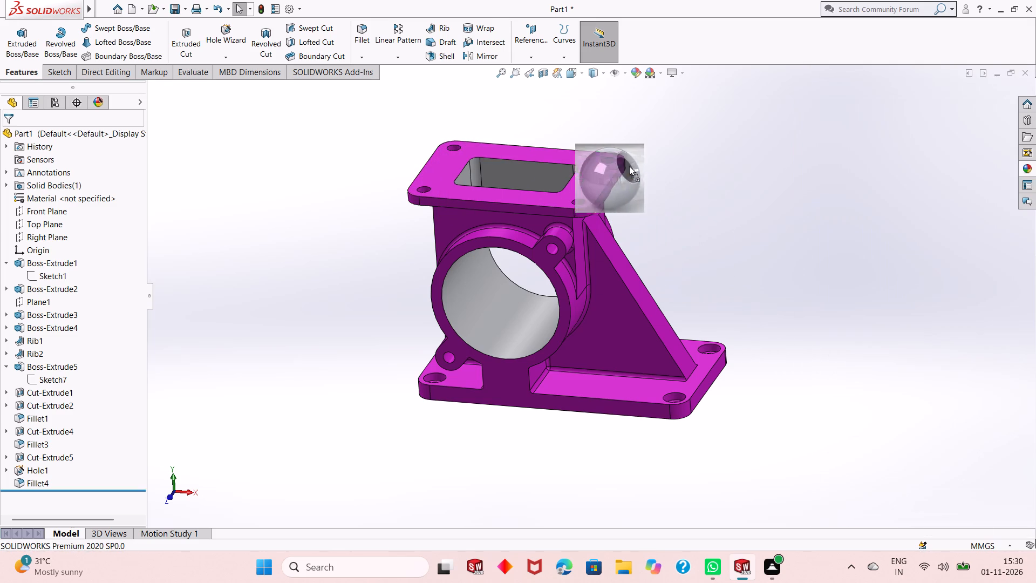
left_click_drag(629, 166, 606, 155)
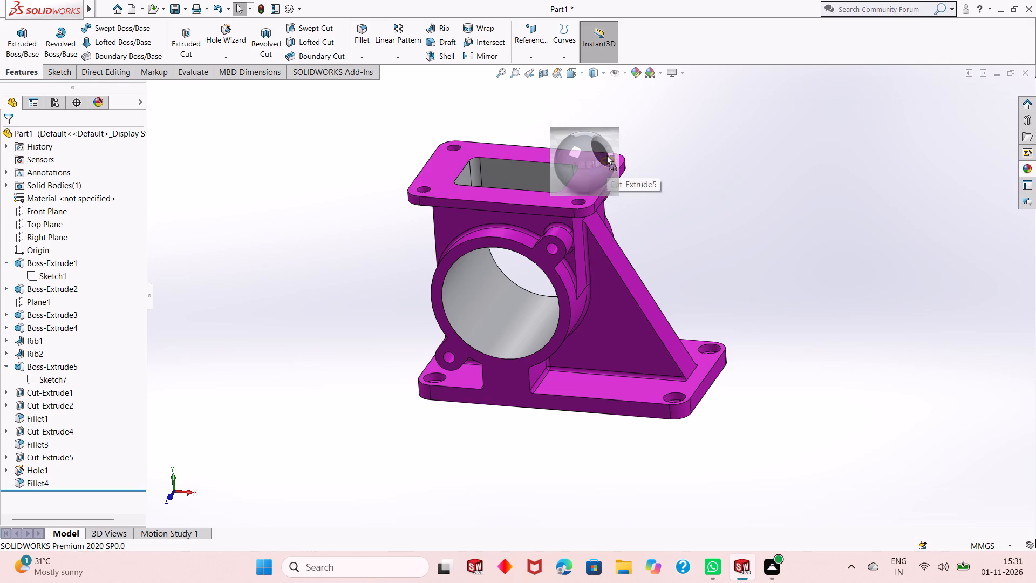
left_click_drag(606, 155, 571, 201)
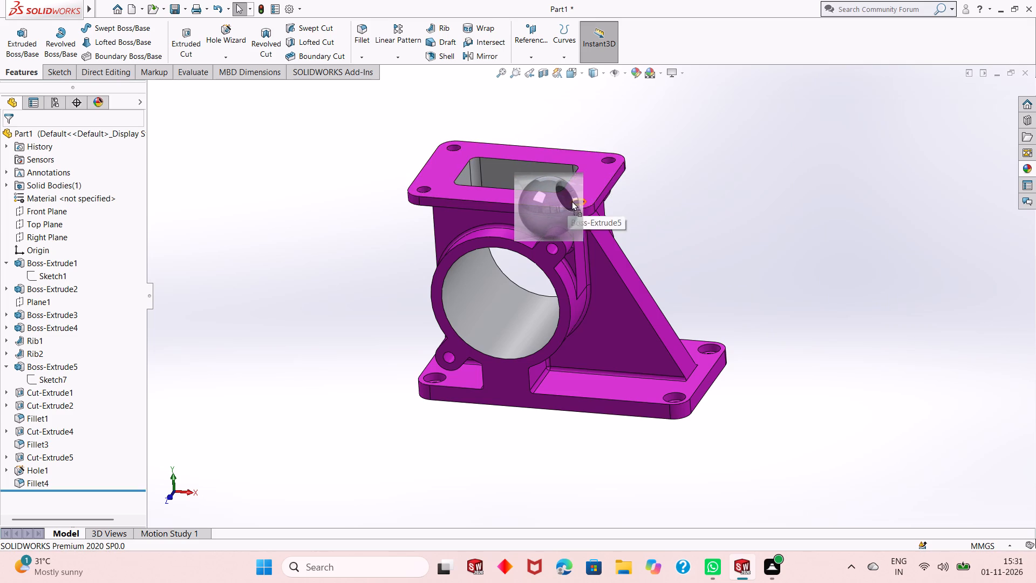
left_click_drag(571, 201, 581, 201)
left_click(581, 201)
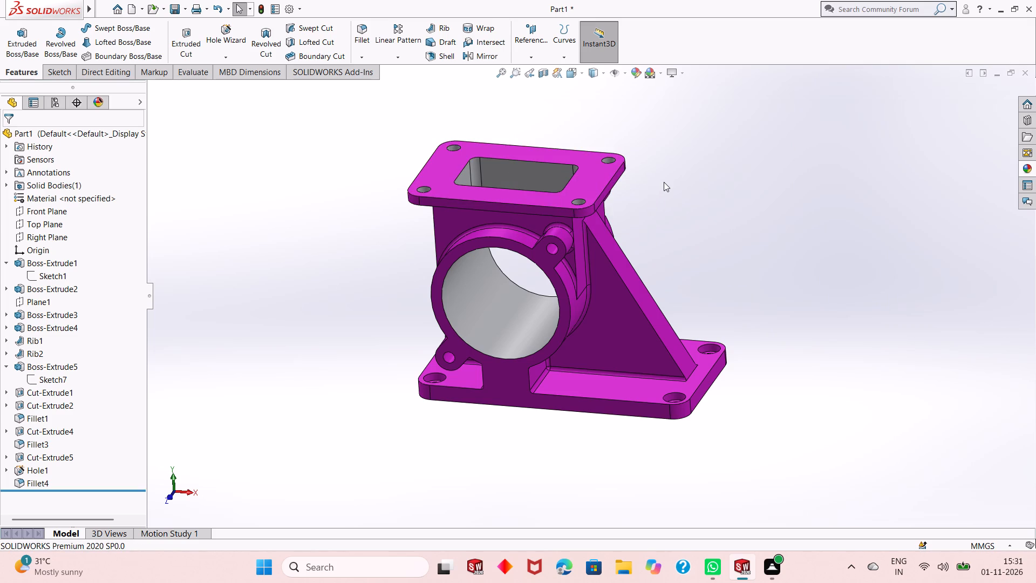
Apply polished aluminum to the hole feature forming the base plate's four counterbored holes.
left_click(1024, 173)
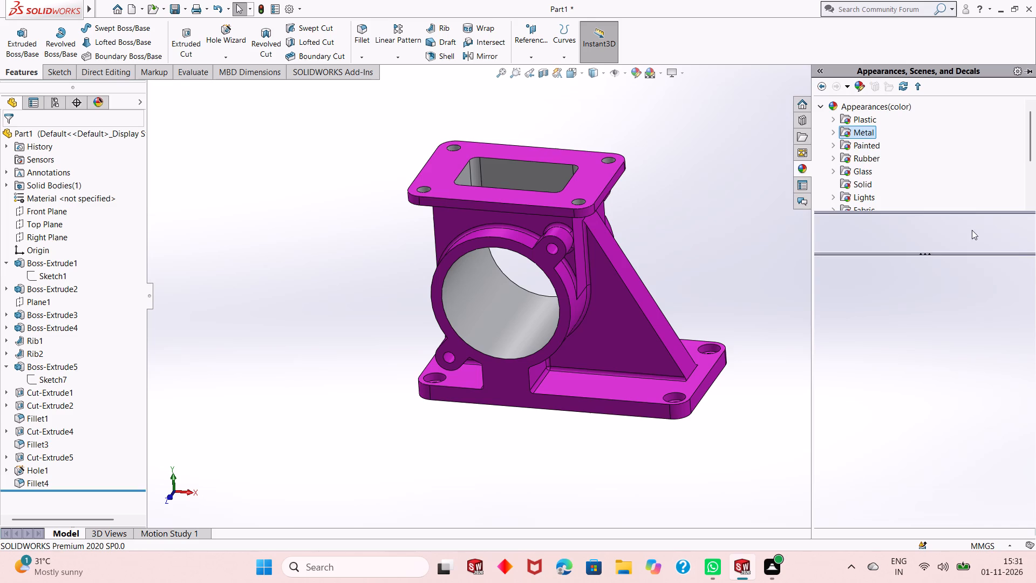
middle_click_drag(688, 327, 681, 379)
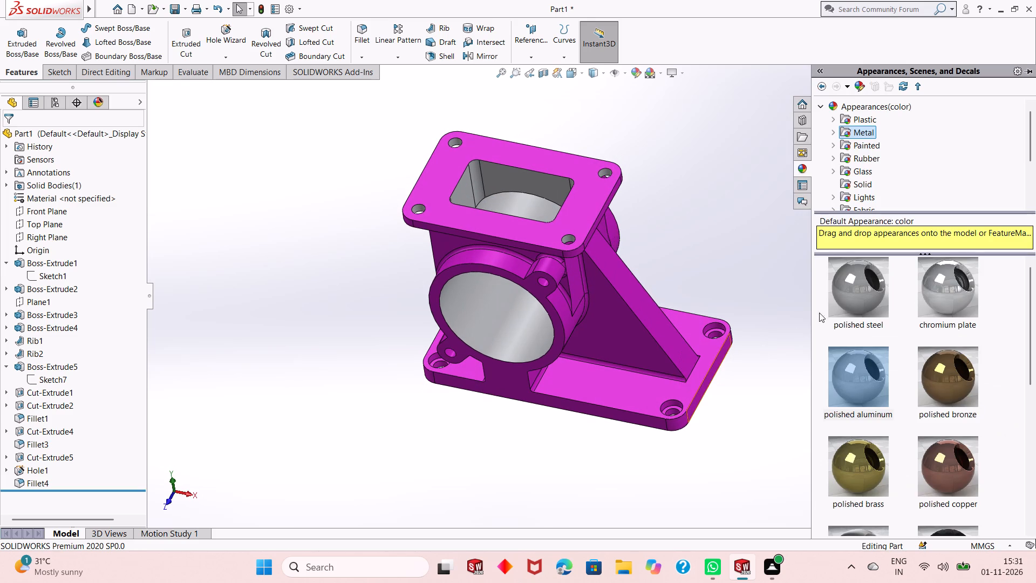
left_click_drag(861, 375, 669, 405)
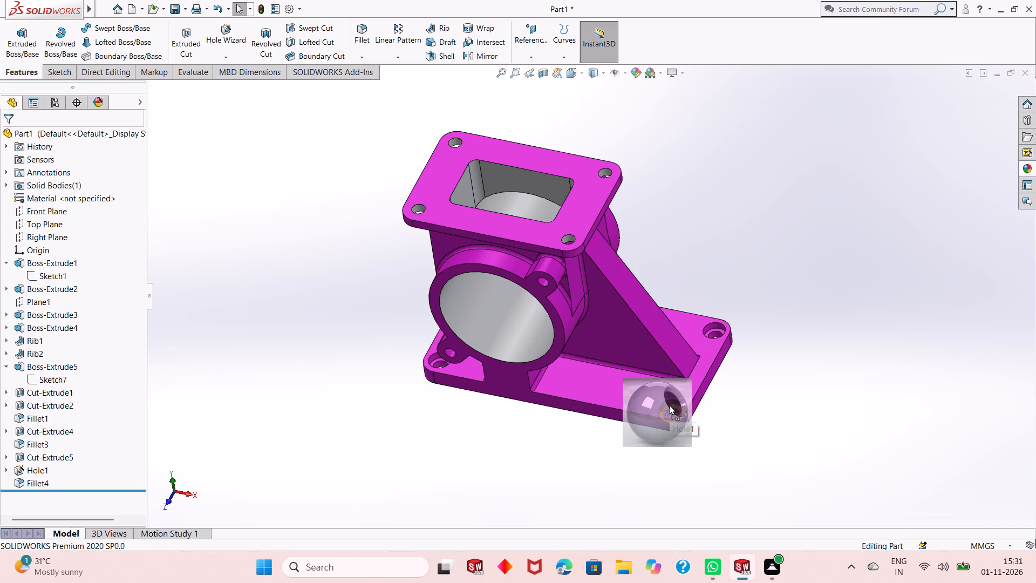
left_click_drag(669, 405, 669, 404)
left_click(669, 404)
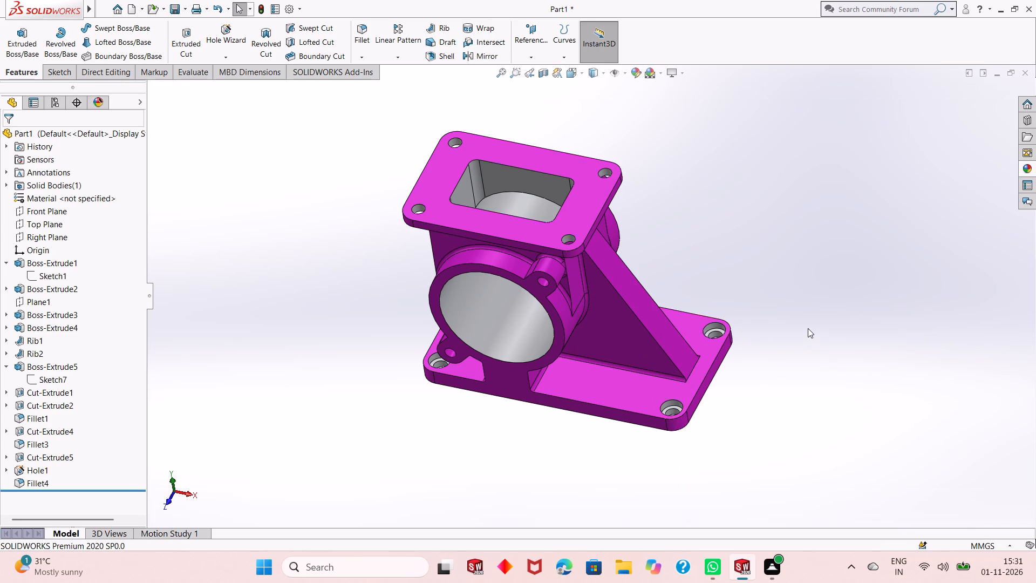
Apply polished aluminum to the cut feature forming the barrel's two lug holes.
left_click(1021, 172)
left_click_drag(852, 382, 559, 294)
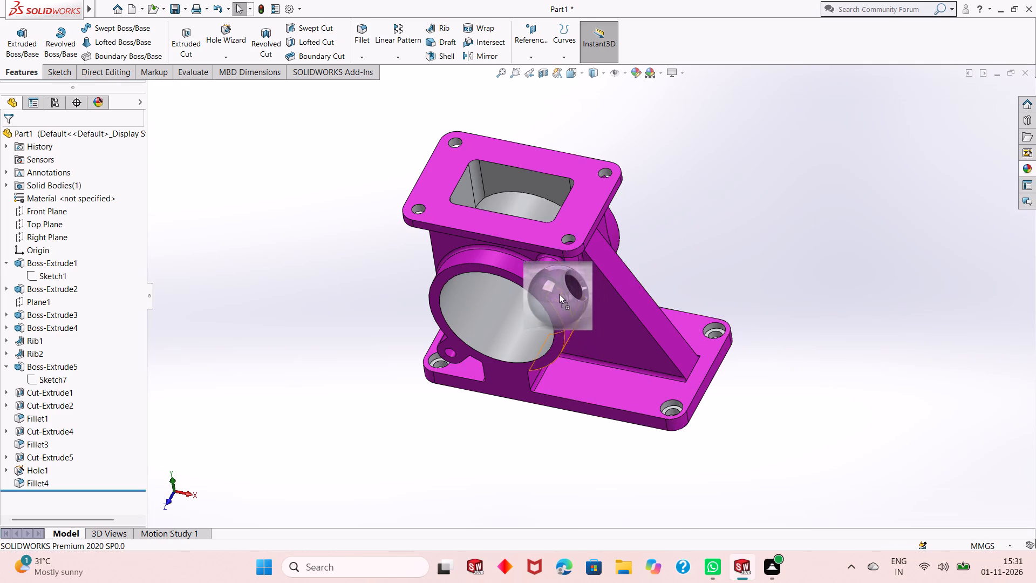
left_click_drag(559, 294, 544, 282)
left_click(544, 282)
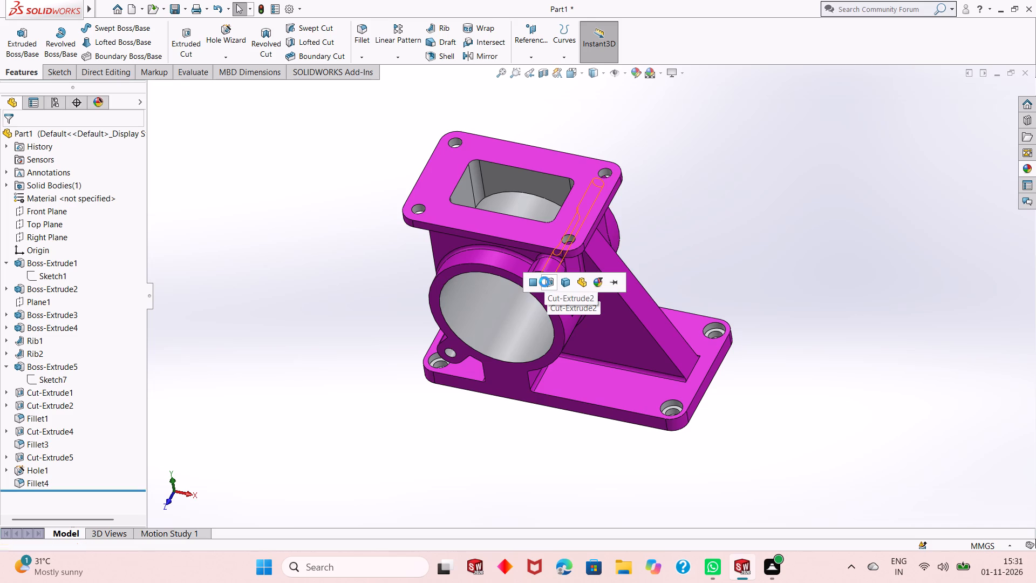
Inspect the coloured bracket from the underside, rib side, front and top, checking the machined bores and holes.
middle_click_drag(513, 391, 713, 261)
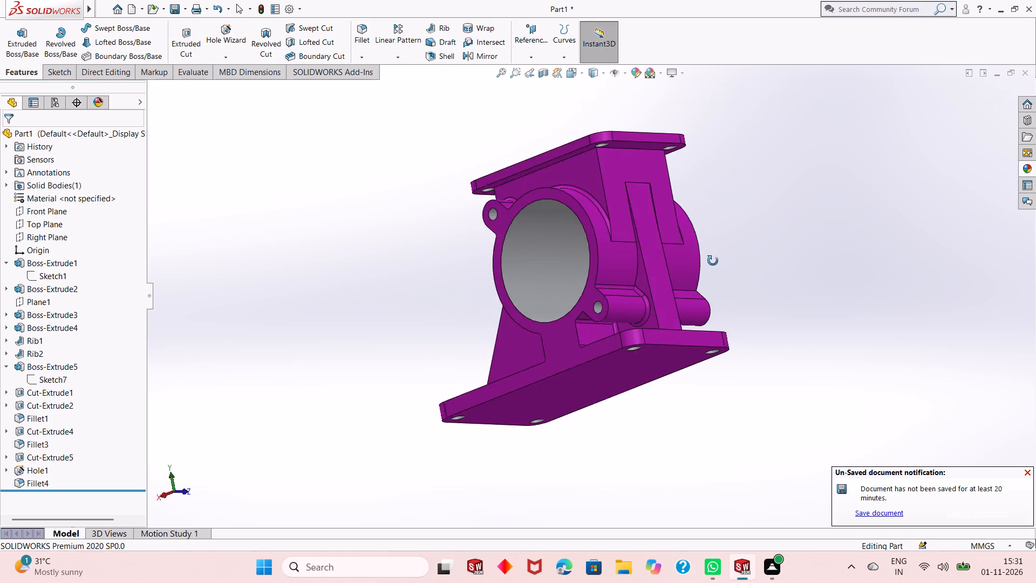
middle_click_drag(713, 261, 474, 340)
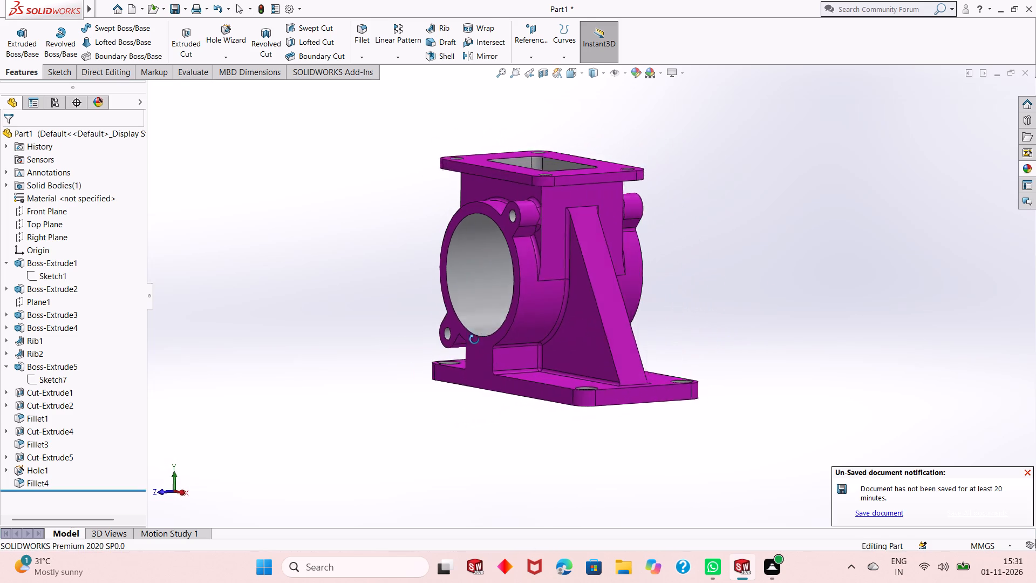
middle_click_drag(474, 340, 506, 439)
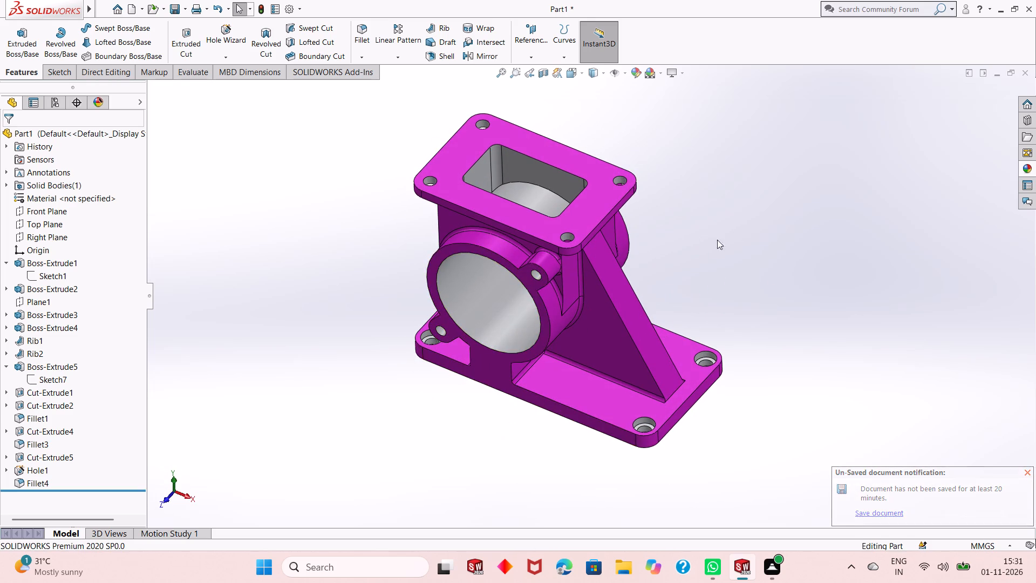
middle_click_drag(700, 273, 699, 249)
middle_click_drag(701, 243, 703, 218)
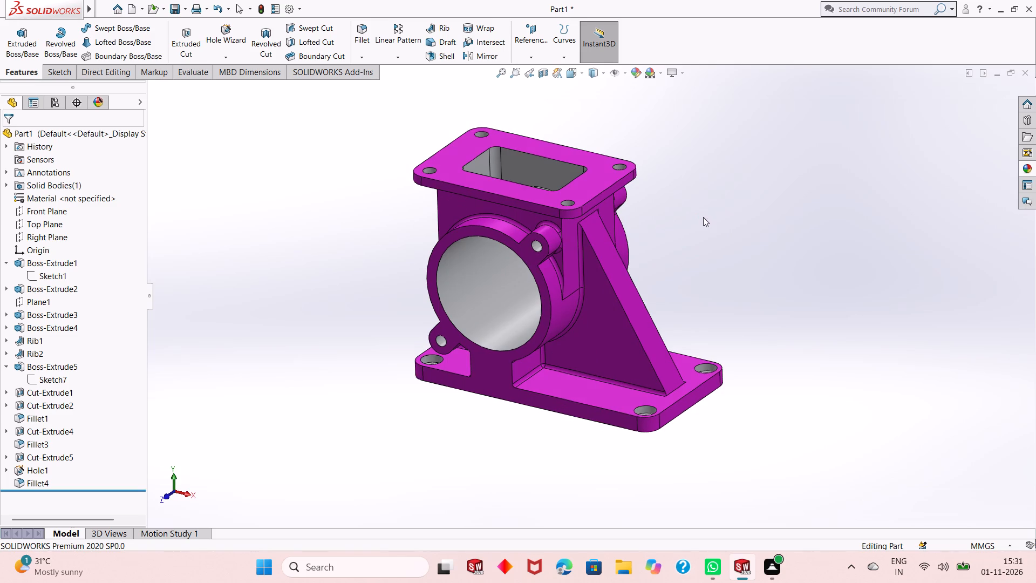
scroll(693, 254, "up", 2)
scroll(693, 245, "down", 1)
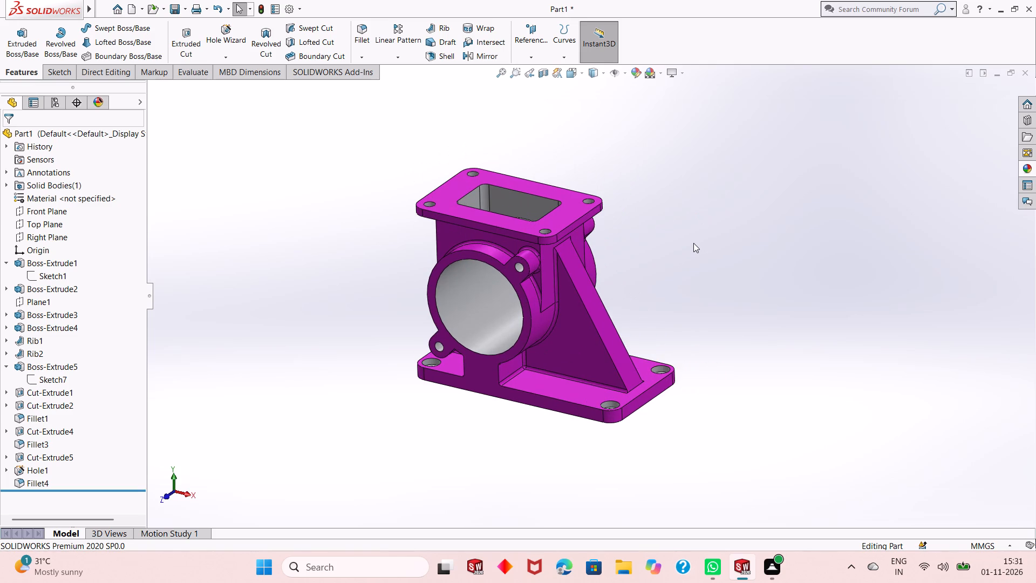
middle_click_drag(636, 317, 649, 312)
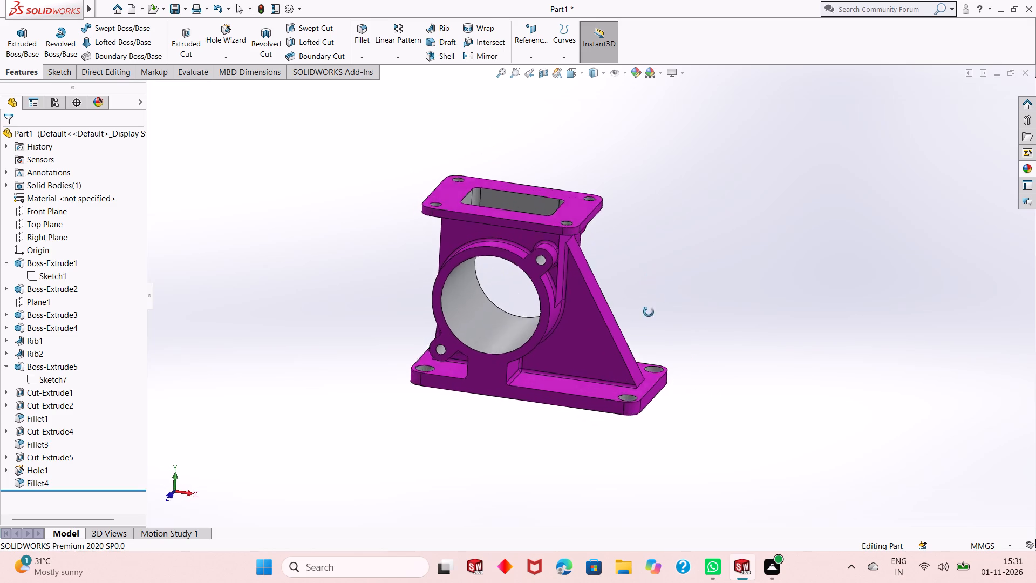
middle_click_drag(649, 312, 634, 324)
scroll(485, 264, "down", 1)
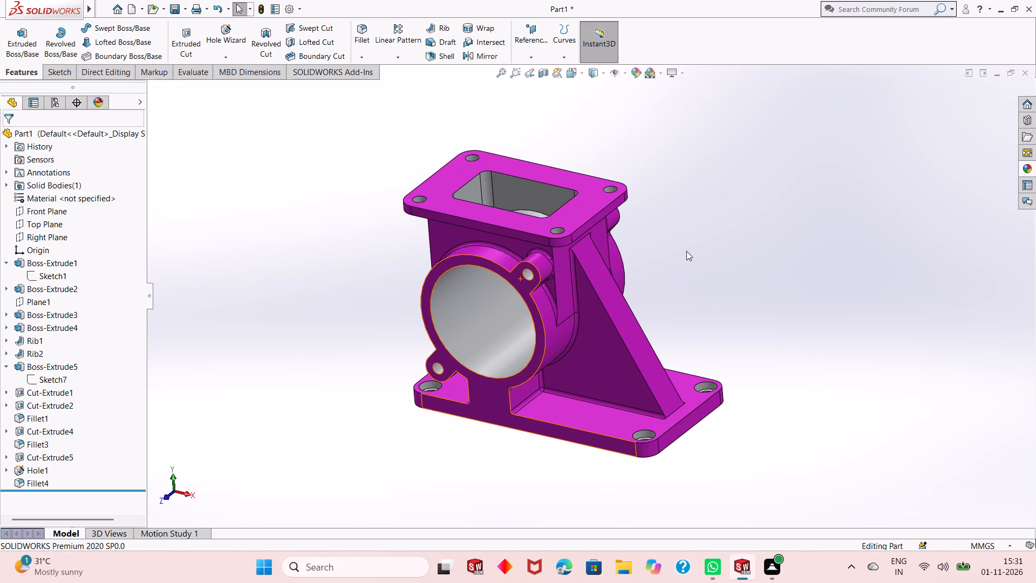
Save the part in the Dp SolidWorks folder under the name Flanged duct housing.
key("ctrl+s")
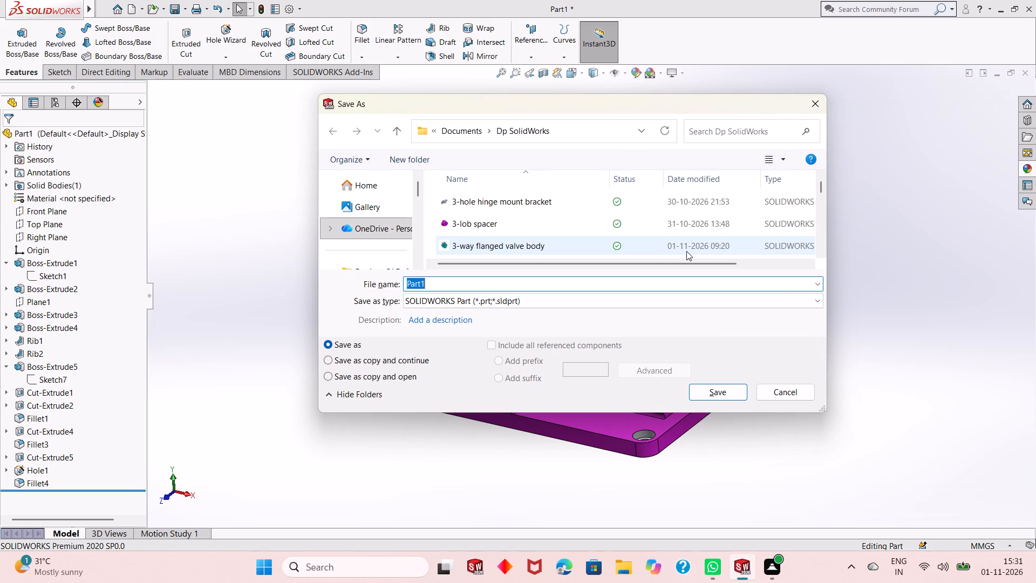
key("shift+f")
type("langed")
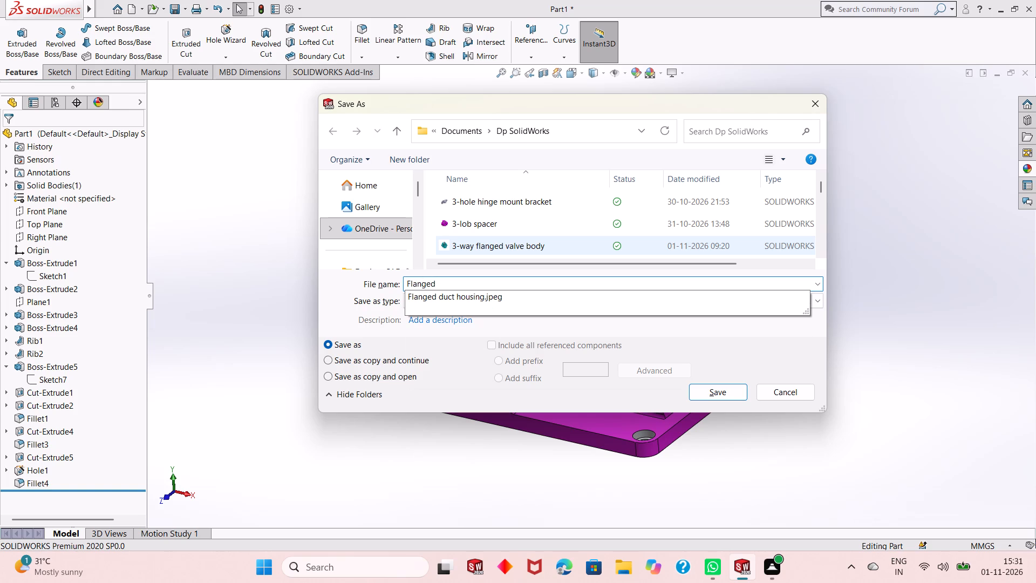
key("space")
type("duct")
key("space")
type("housing")
left_click(725, 394)
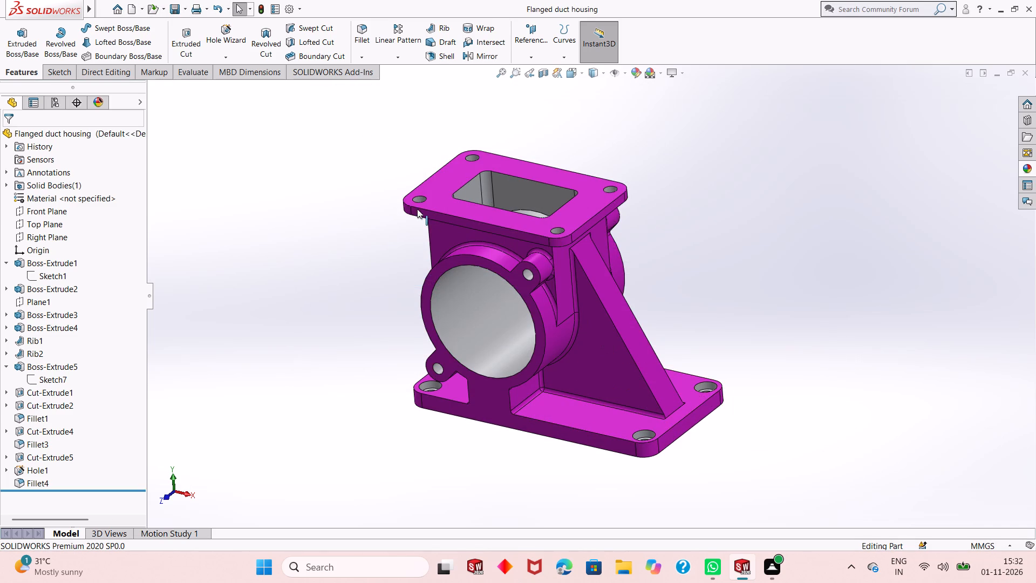
Save a PDF version of the part as Flanged duct housing in the Dp SolidWorks folder.
left_click(183, 8)
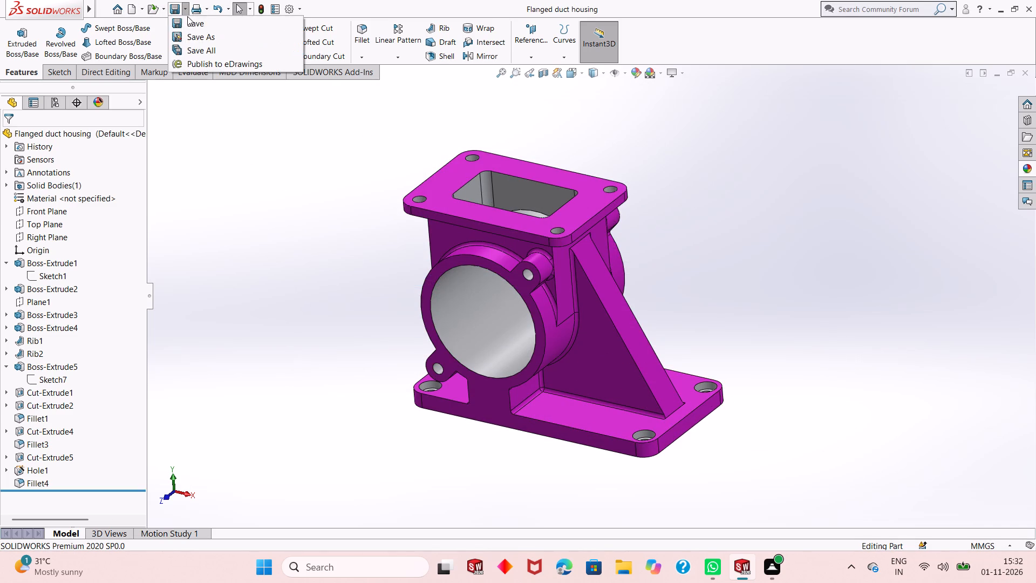
left_click(192, 34)
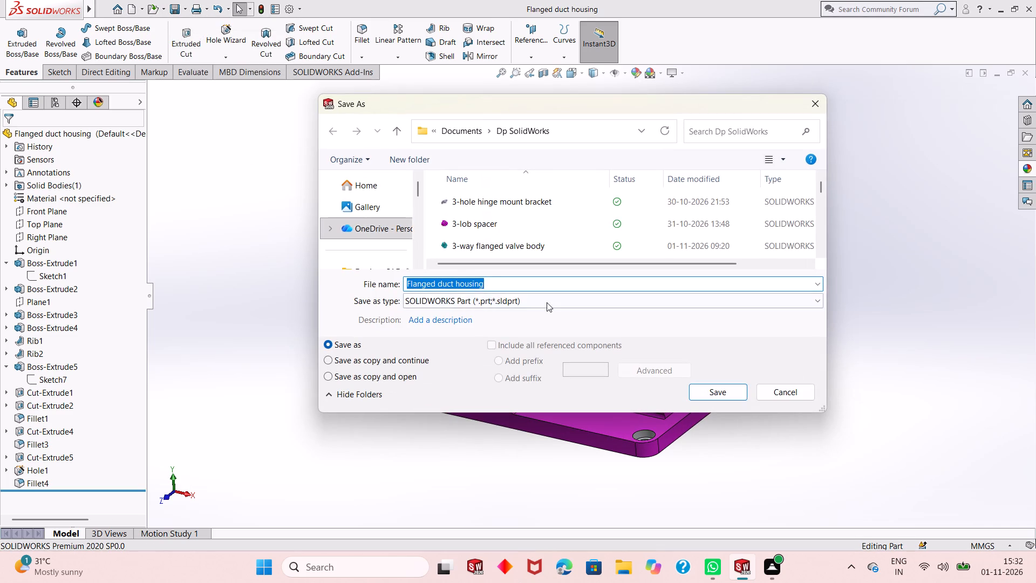
left_click(547, 303)
left_click(586, 82)
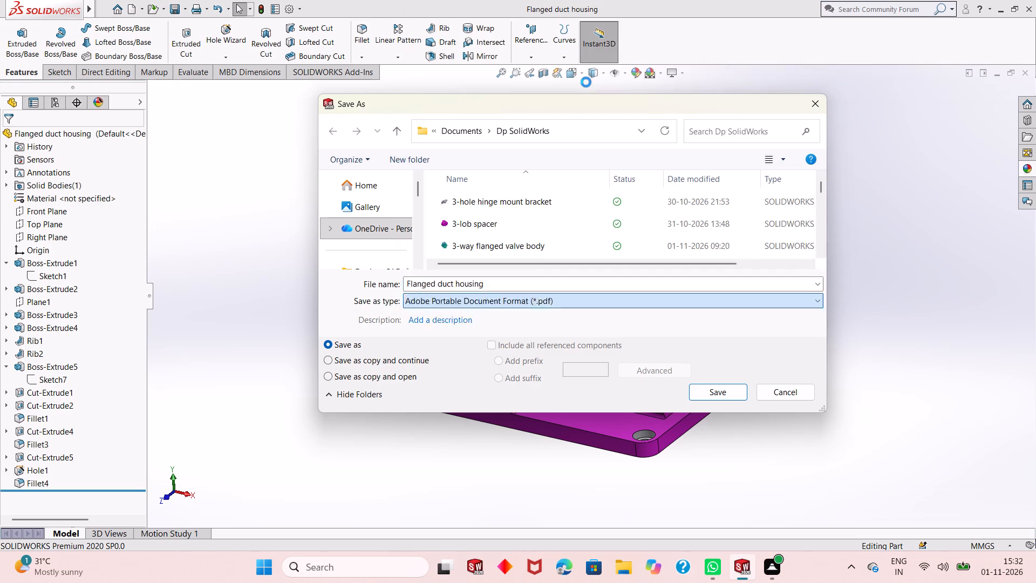
left_click(717, 420)
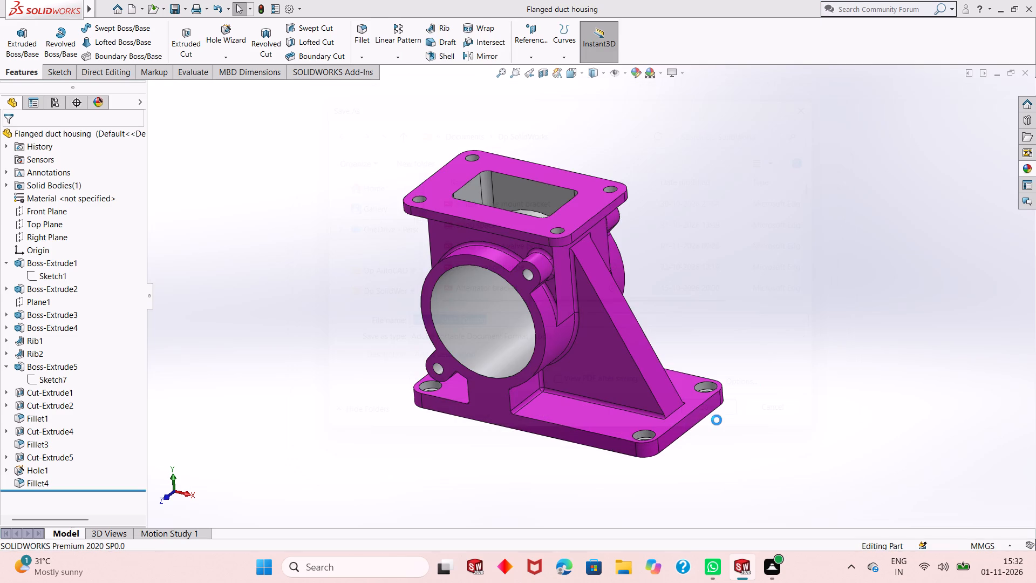